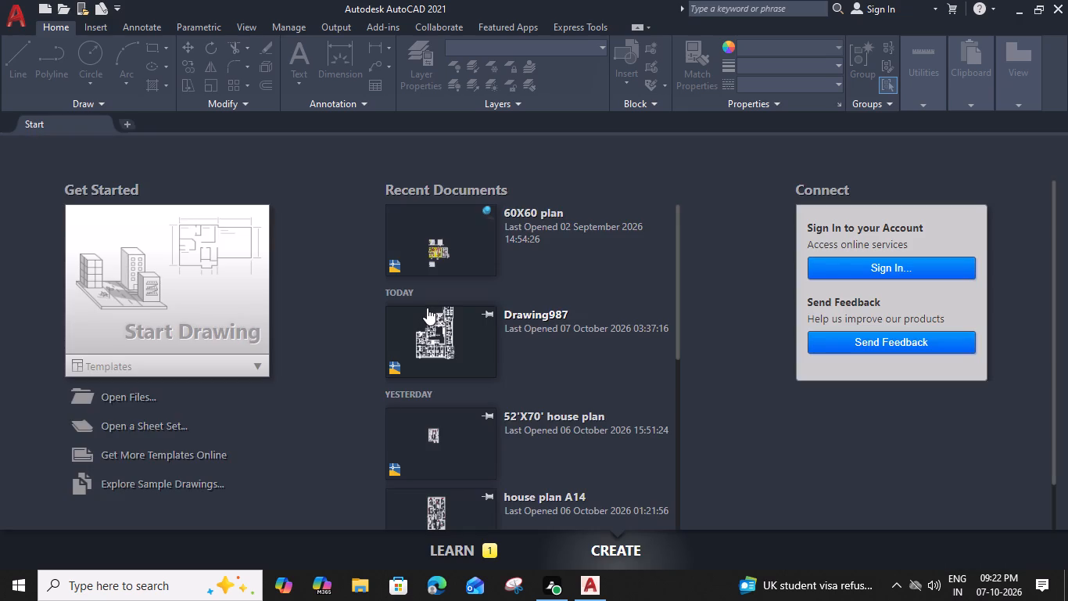
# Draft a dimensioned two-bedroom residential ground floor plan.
# Start a new blank drawing.
pyautogui.doubleClick(249, 304)
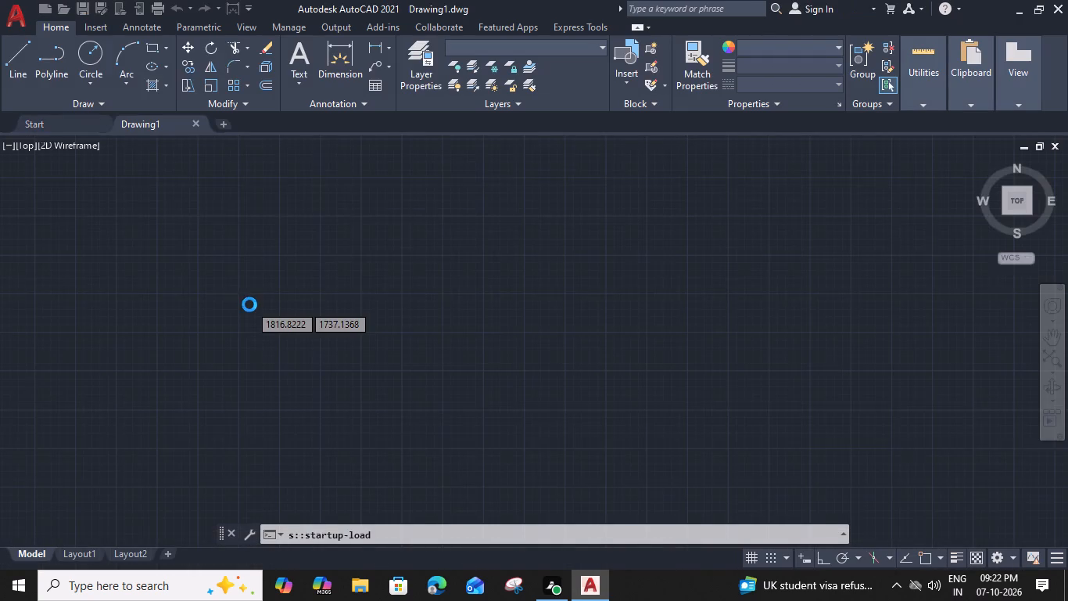
# Configure the drawing units to Engineering length with 0'-0.00" precision and Inches as the insertion scale.
pyautogui.scroll(-2, 249, 304)
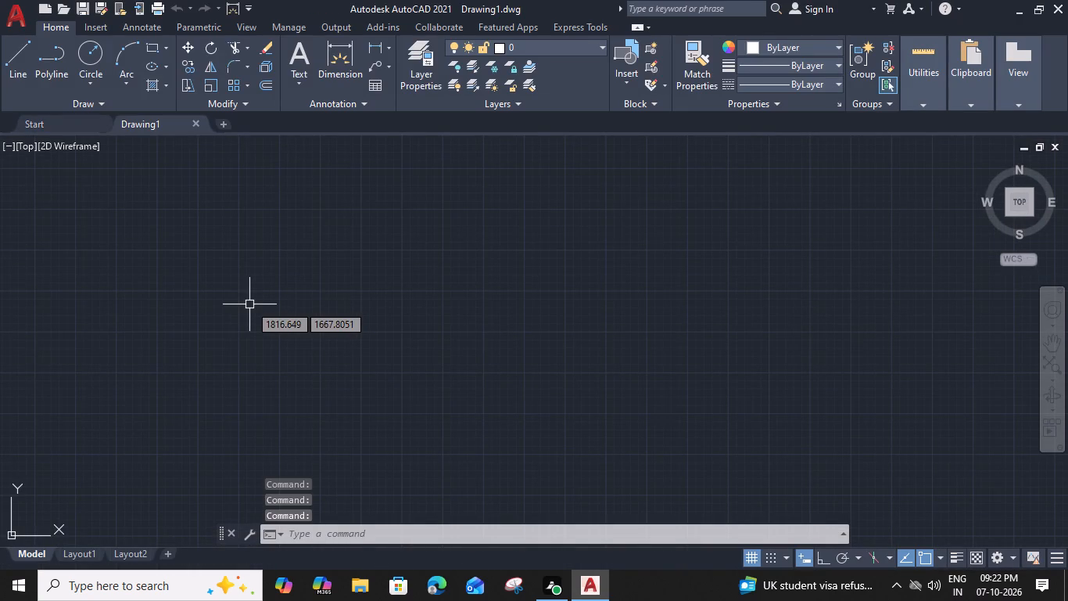
pyautogui.write('un')
pyautogui.press('space')
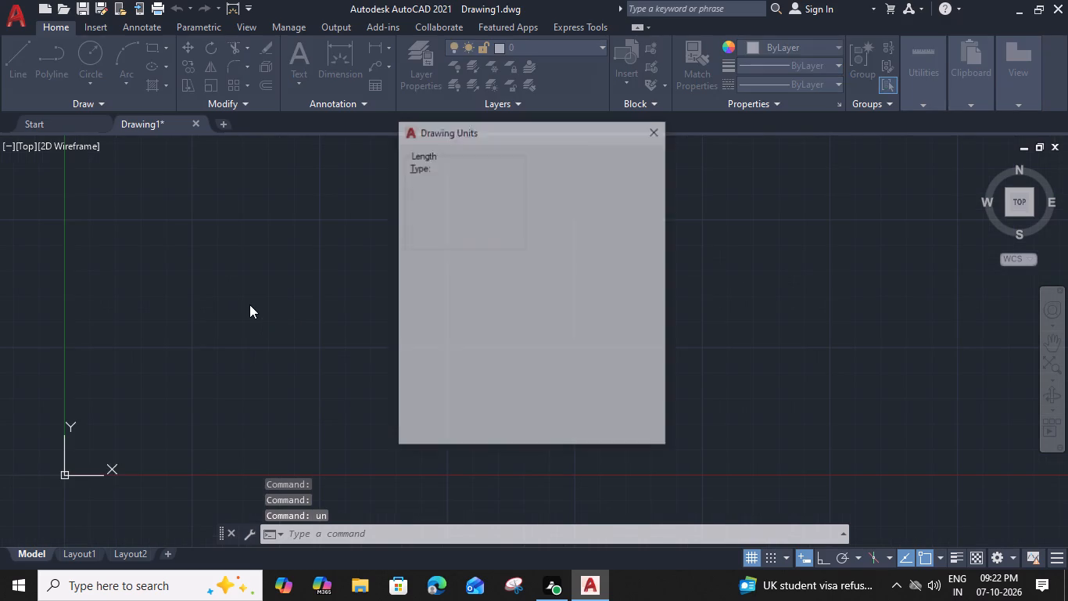
pyautogui.click(511, 182)
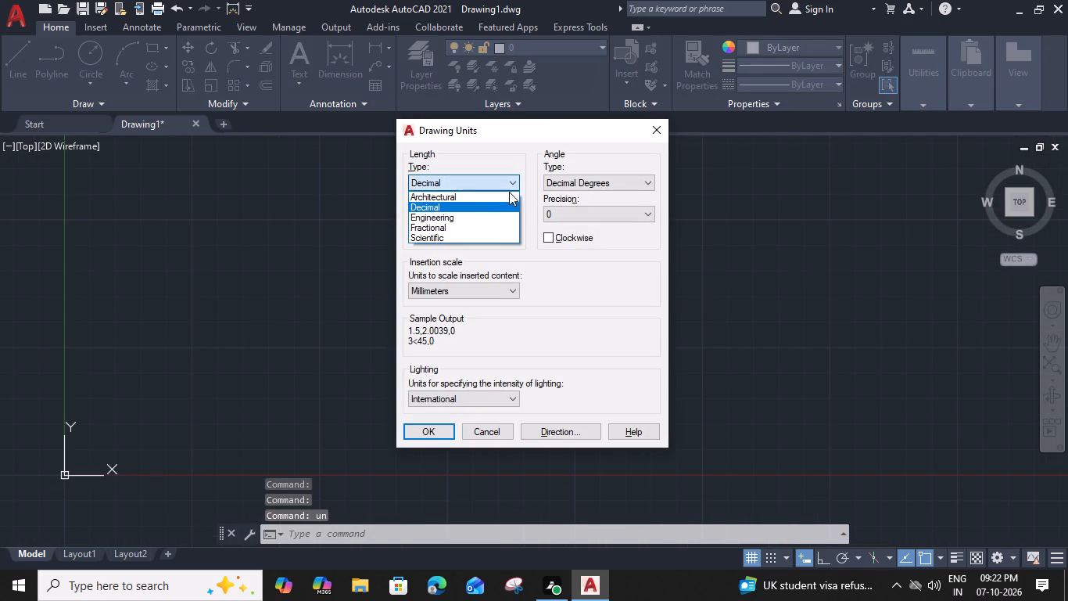
pyautogui.click(493, 217)
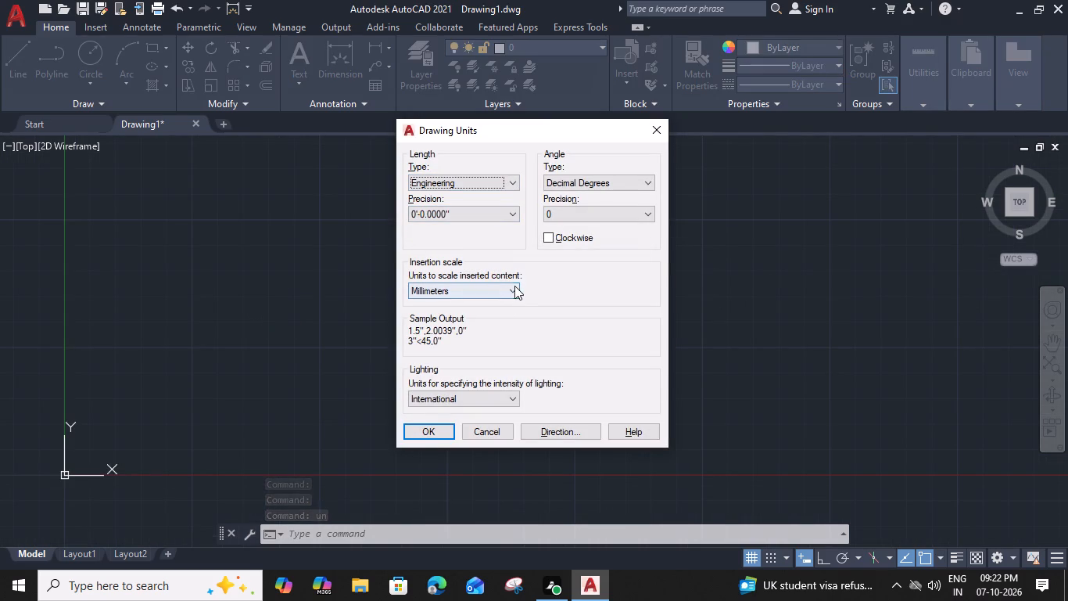
pyautogui.click(514, 286)
pyautogui.click(496, 319)
pyautogui.click(515, 212)
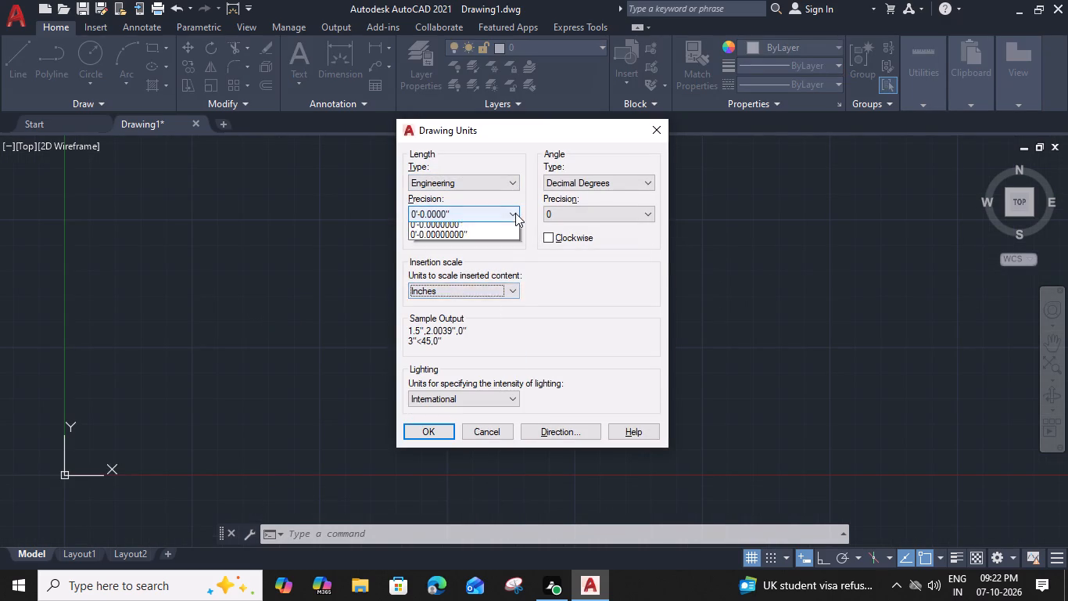
pyautogui.click(499, 240)
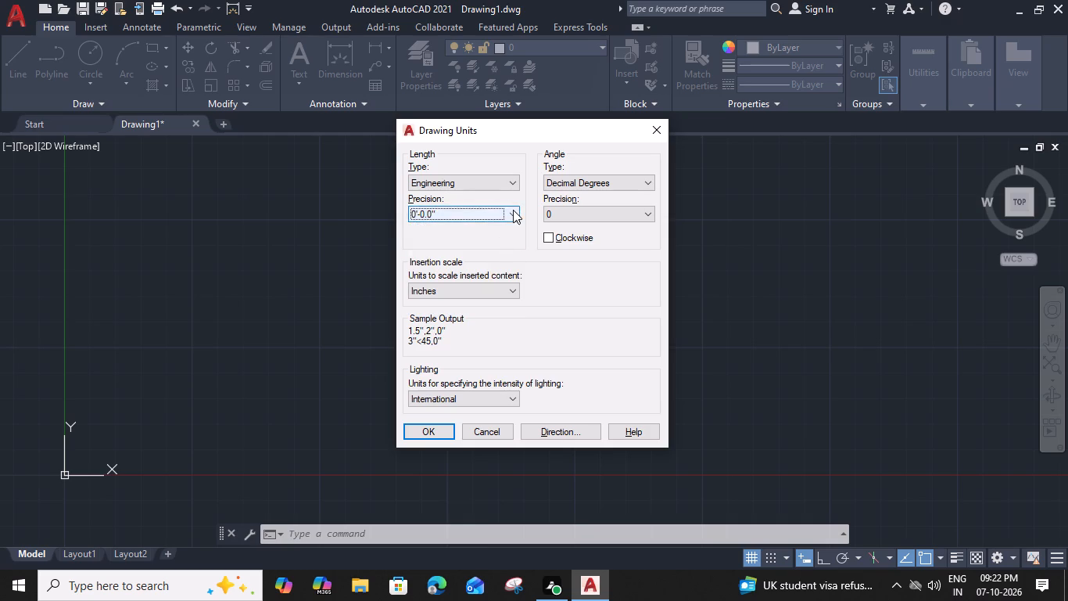
pyautogui.click(513, 210)
pyautogui.click(489, 246)
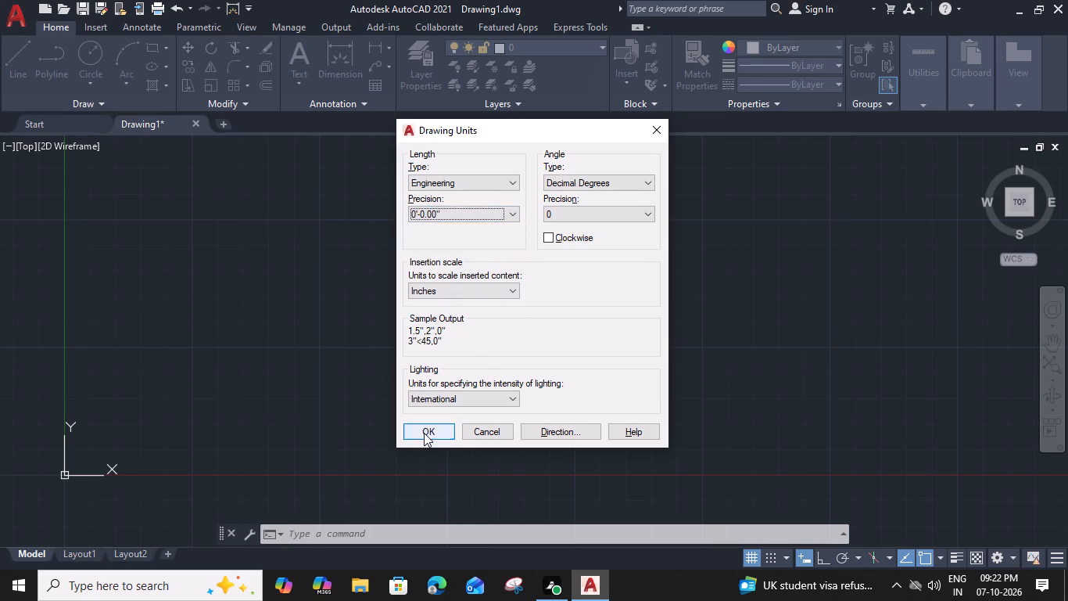
pyautogui.click(424, 433)
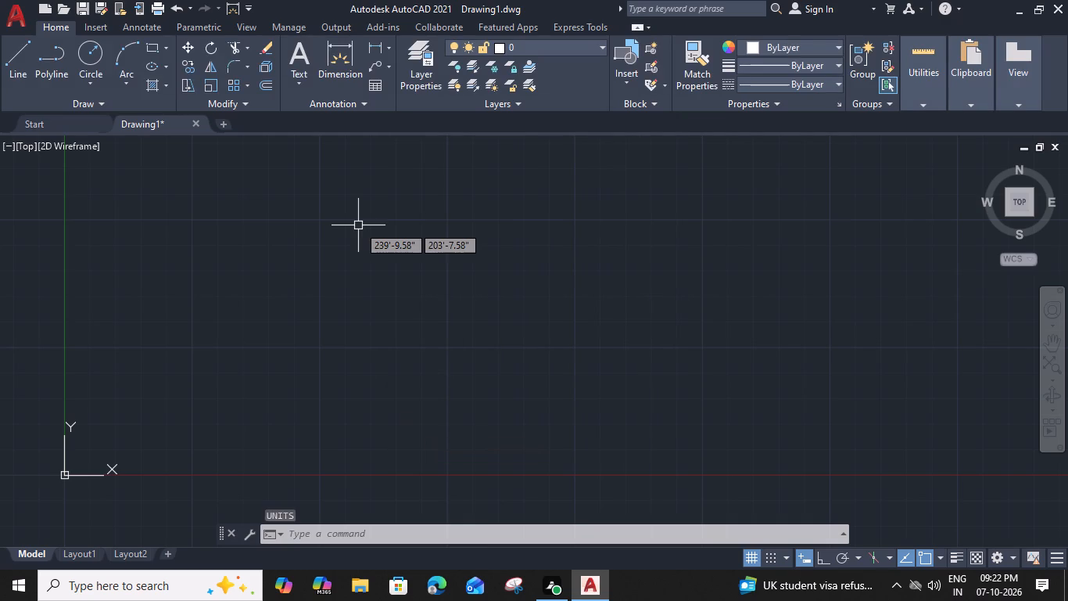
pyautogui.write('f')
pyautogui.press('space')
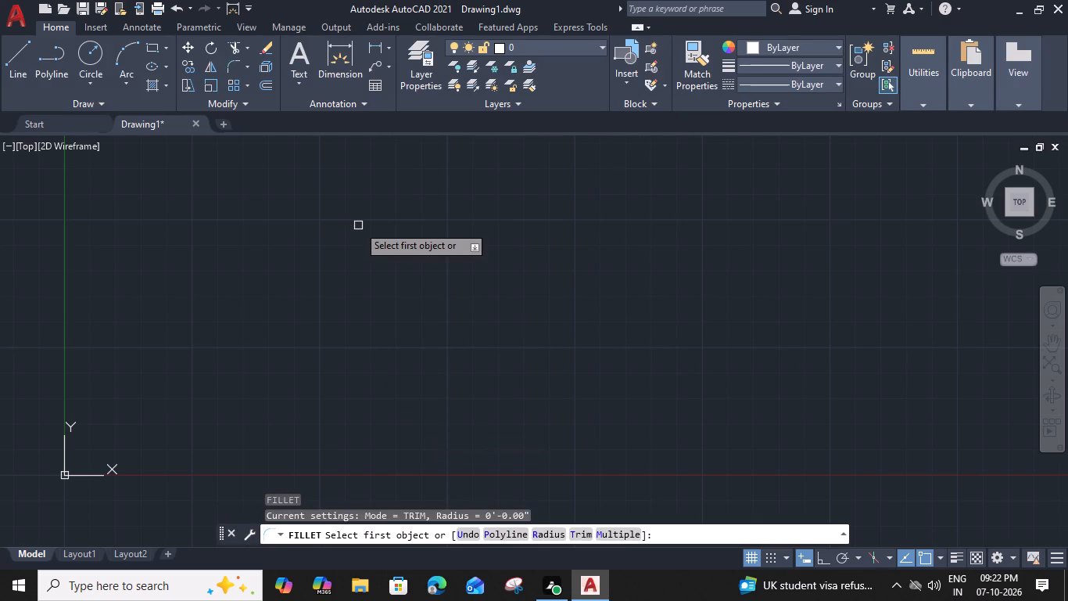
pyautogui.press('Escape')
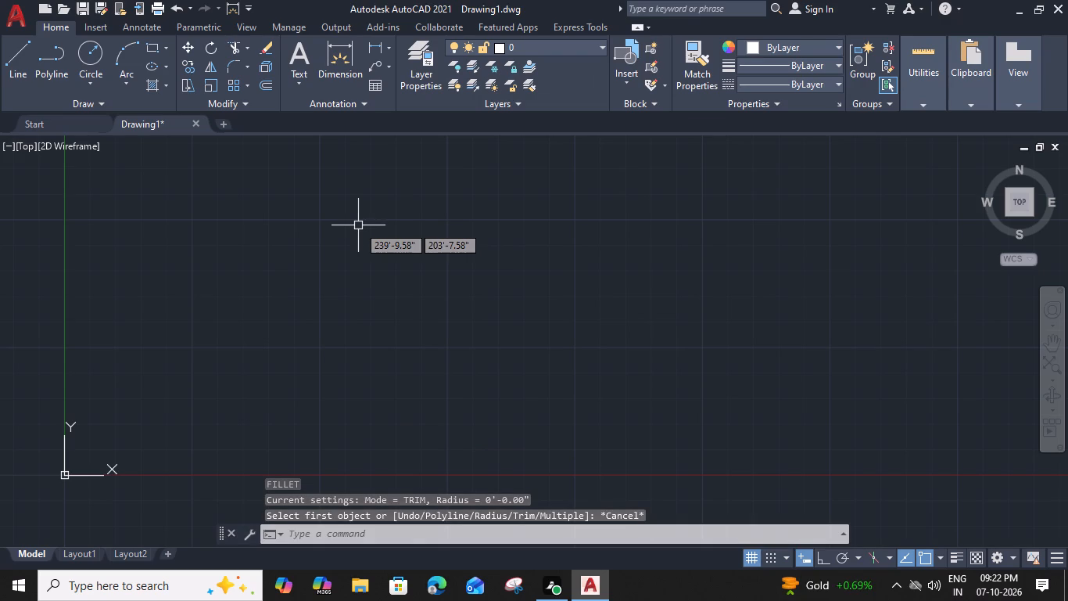
# Modify the ISO-25 dimension style to the Engineering unit format with a 9" text height, and set it as current.
pyautogui.write('d')
pyautogui.press('space')
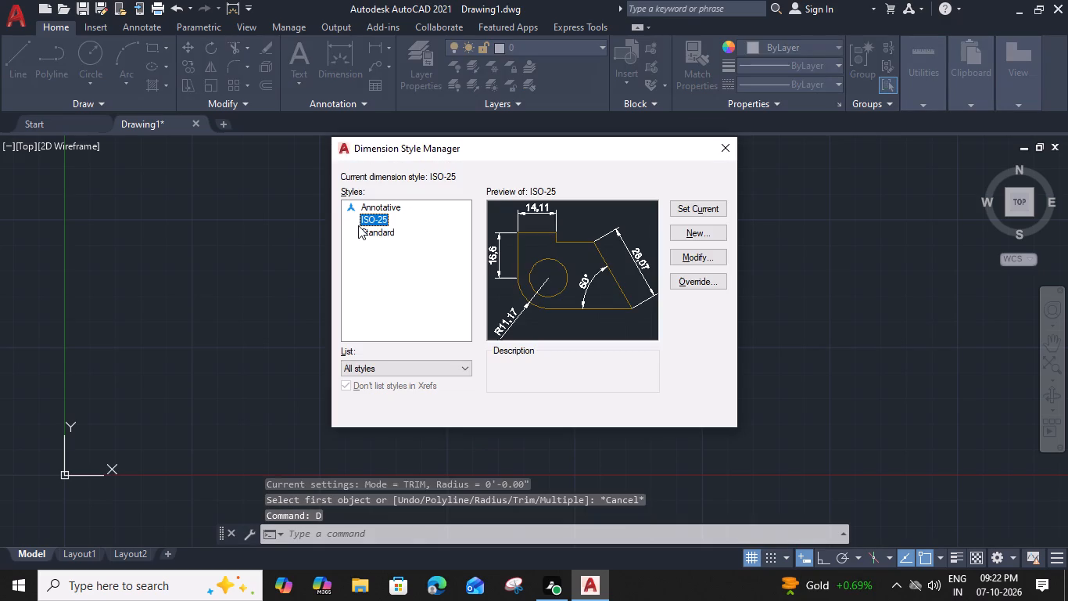
pyautogui.click(679, 211)
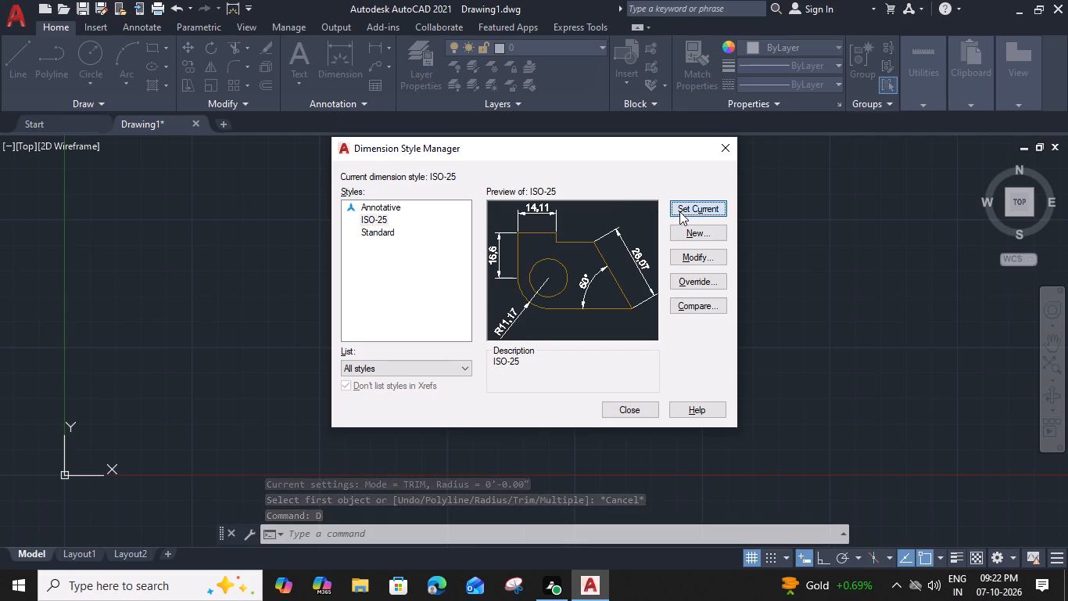
pyautogui.doubleClick(686, 257)
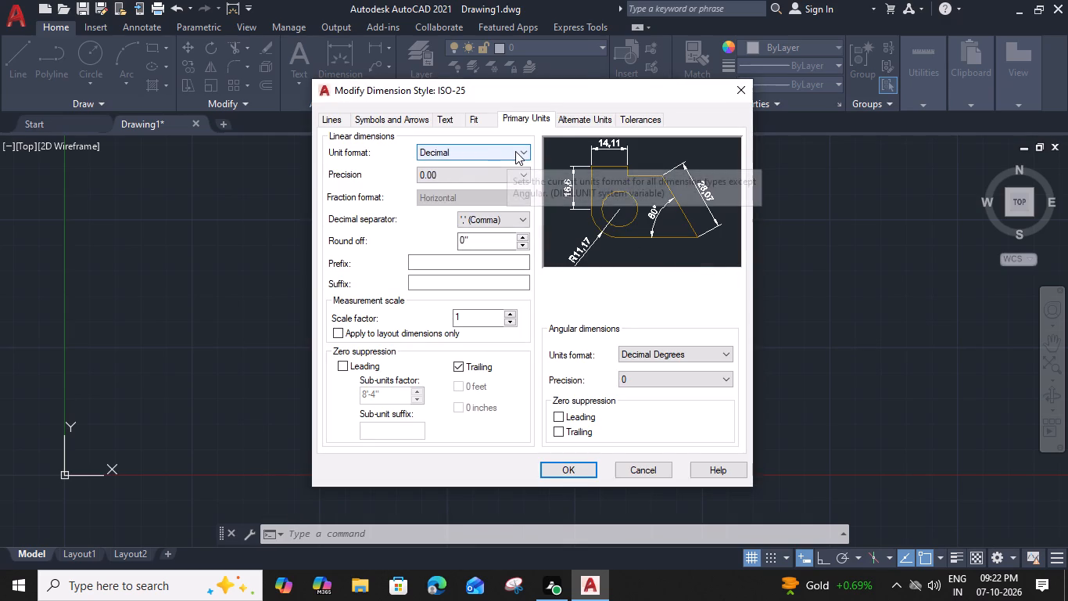
pyautogui.click(520, 151)
pyautogui.click(483, 183)
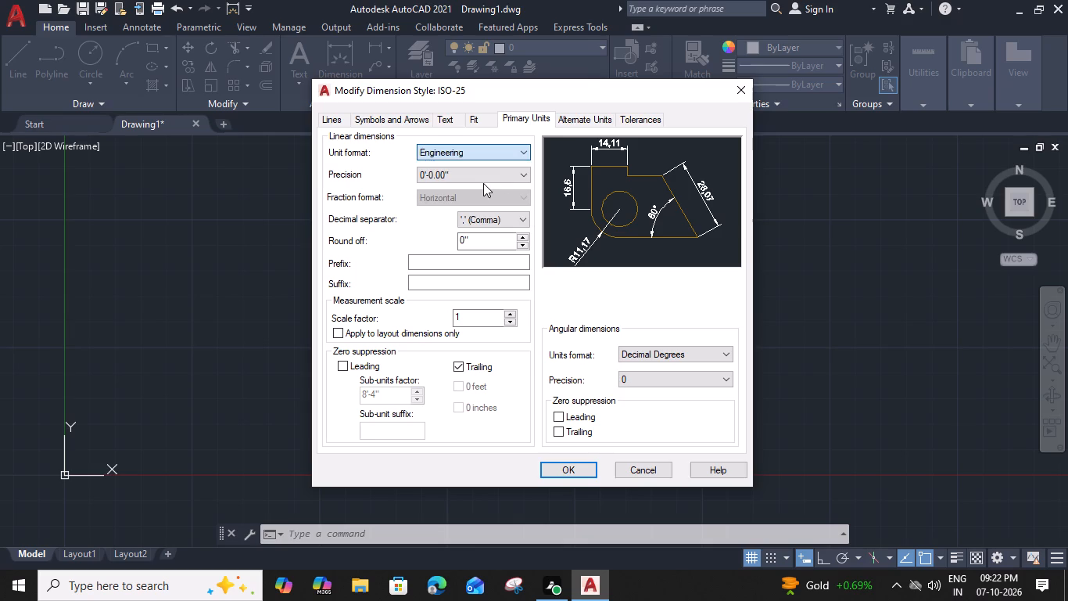
pyautogui.click(447, 117)
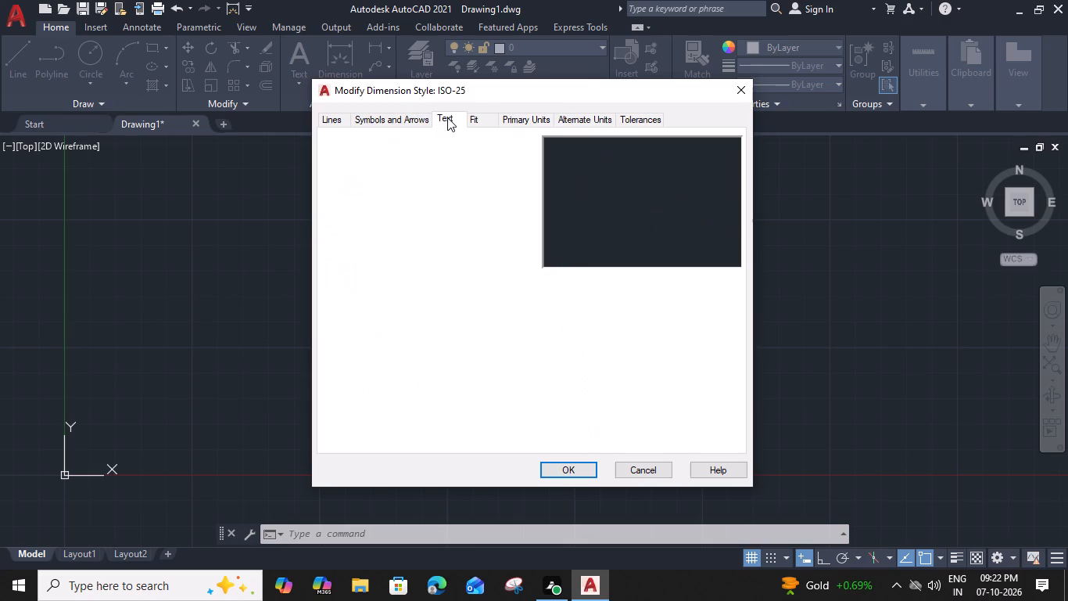
pyautogui.moveTo(495, 229); pyautogui.dragTo(382, 237)
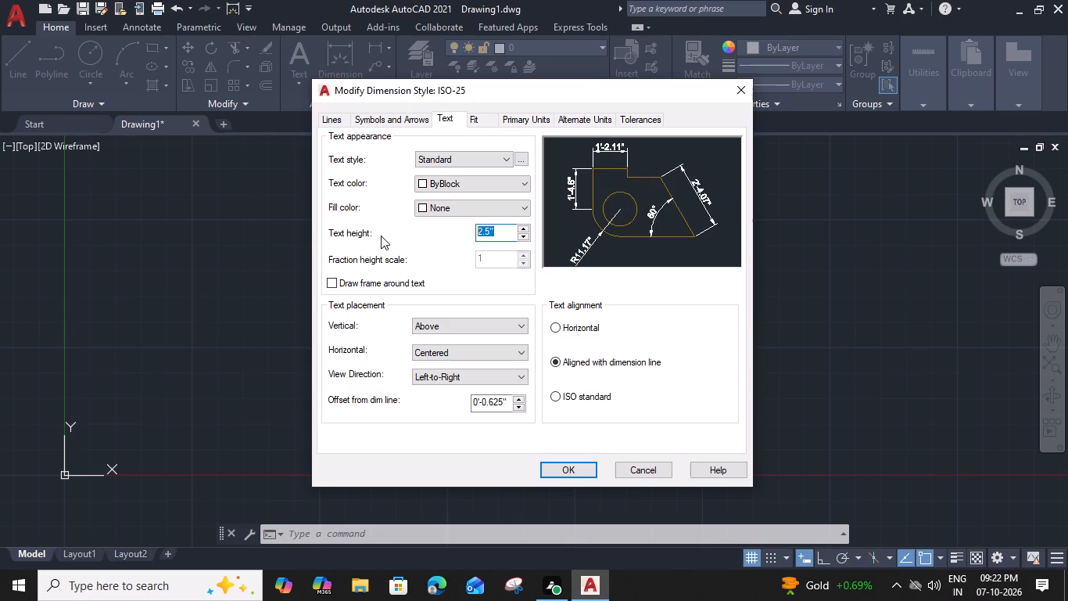
pyautogui.press('9')
pyautogui.hotkey('shift', '"')
pyautogui.press('Return')
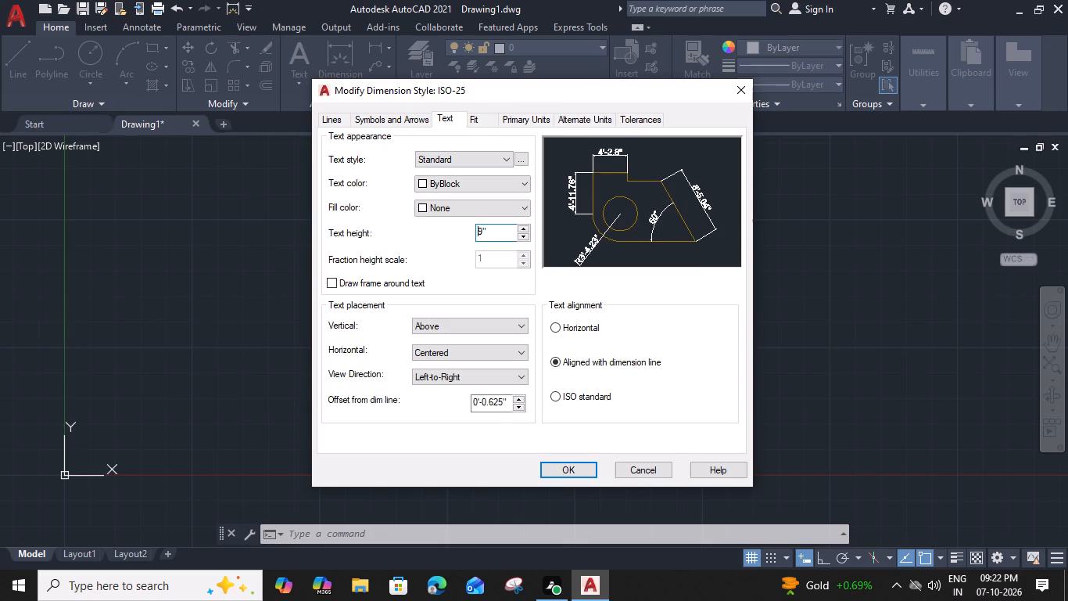
pyautogui.click(590, 466)
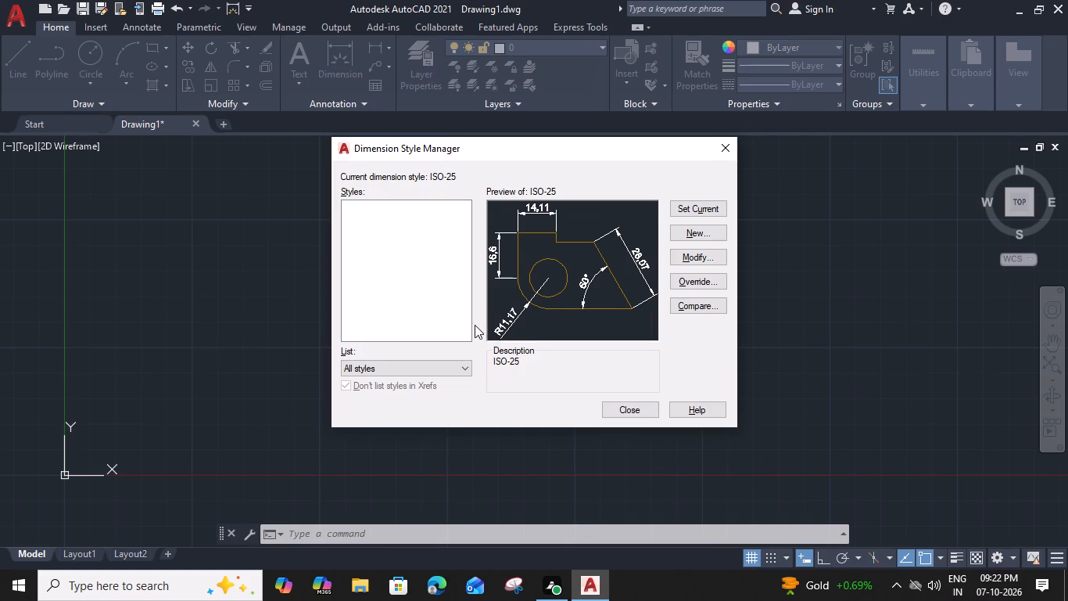
pyautogui.click(691, 207)
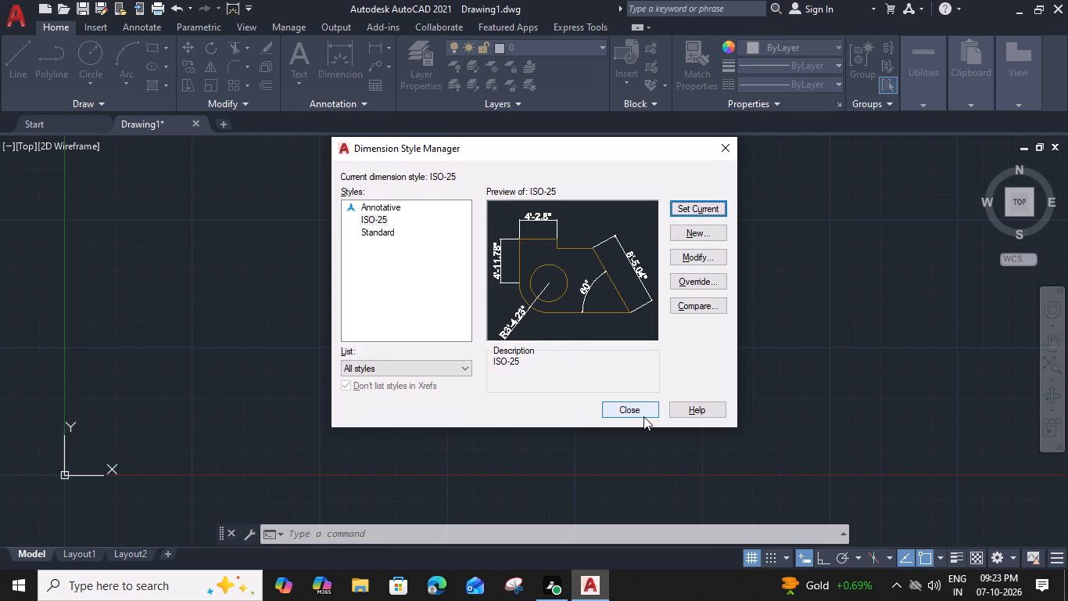
pyautogui.click(640, 408)
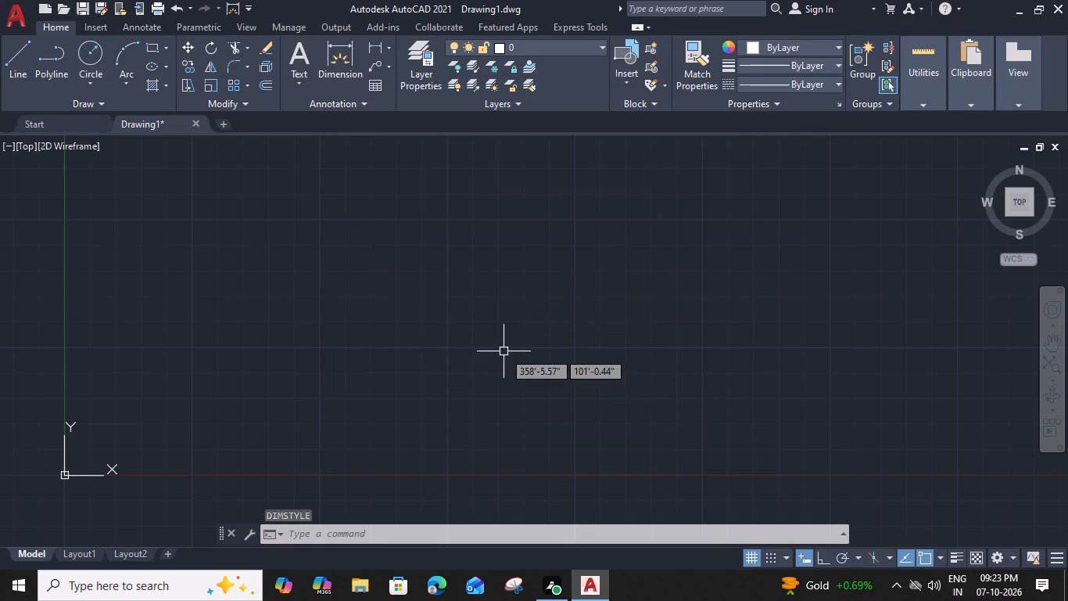
# Draw a vertical line 50' long downward from a free point, with Ortho on.
pyautogui.scroll(-1, 504, 351)
pyautogui.moveTo(459, 351); pyautogui.dragTo(585, 354, button='middle')
pyautogui.write('l')
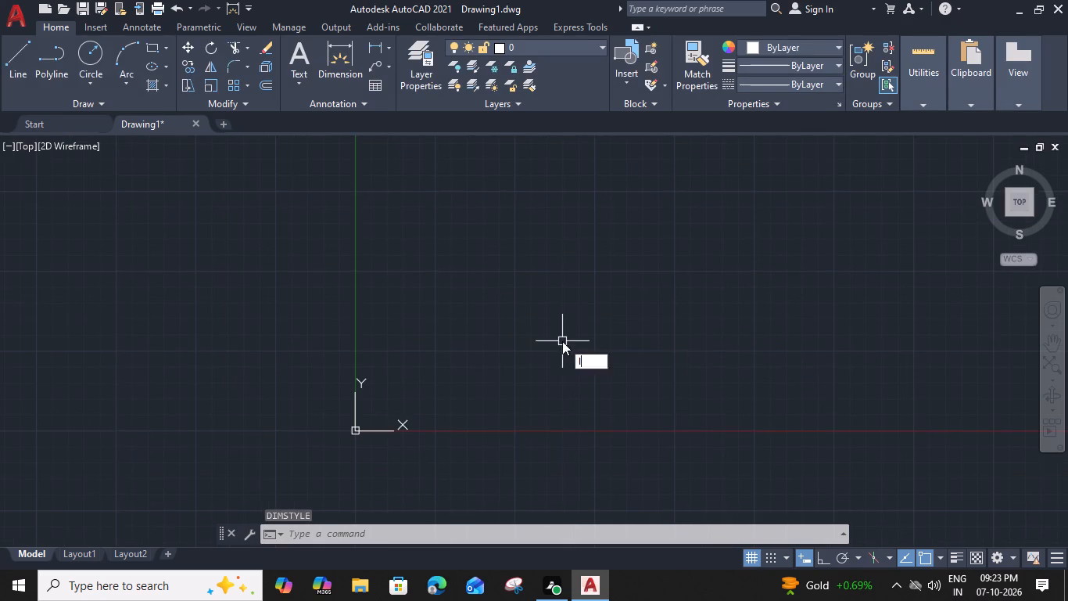
pyautogui.press('space')
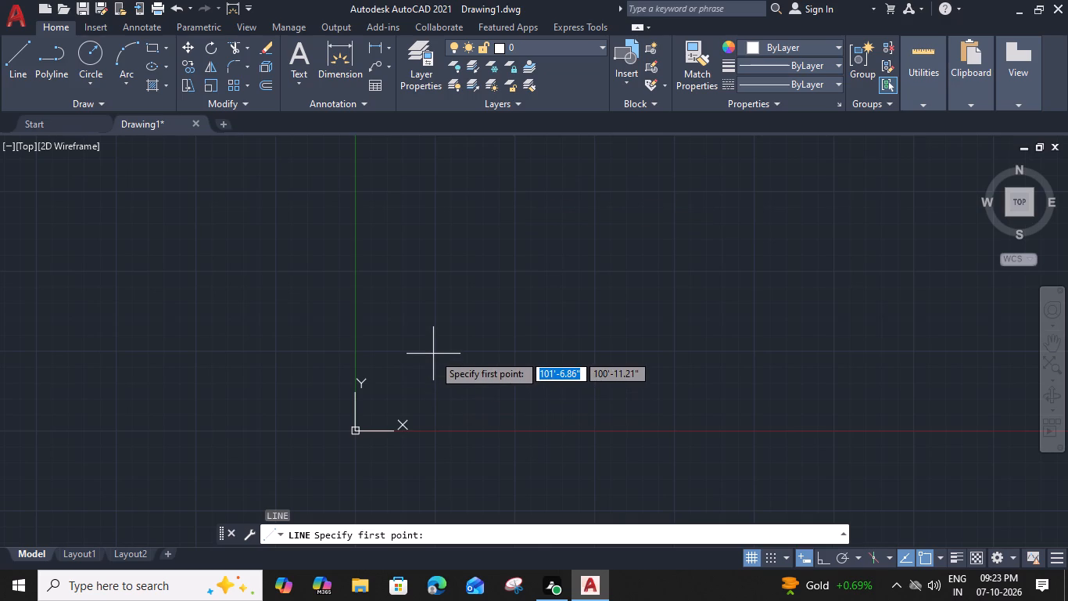
pyautogui.click(434, 351)
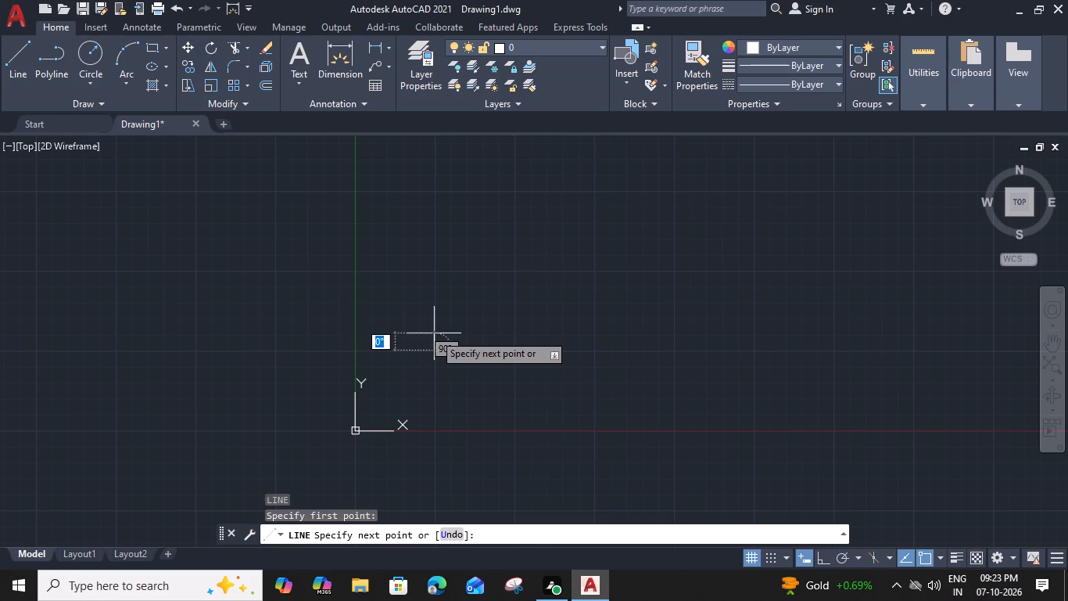
pyautogui.hotkey('ctrl', 'F8')
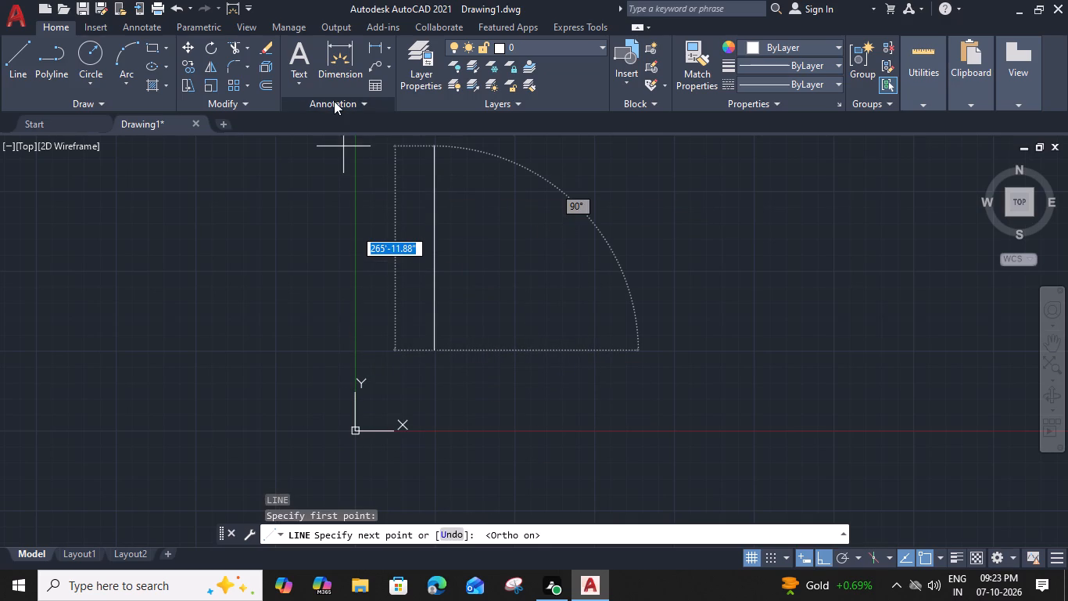
pyautogui.scroll(3, 430, 308)
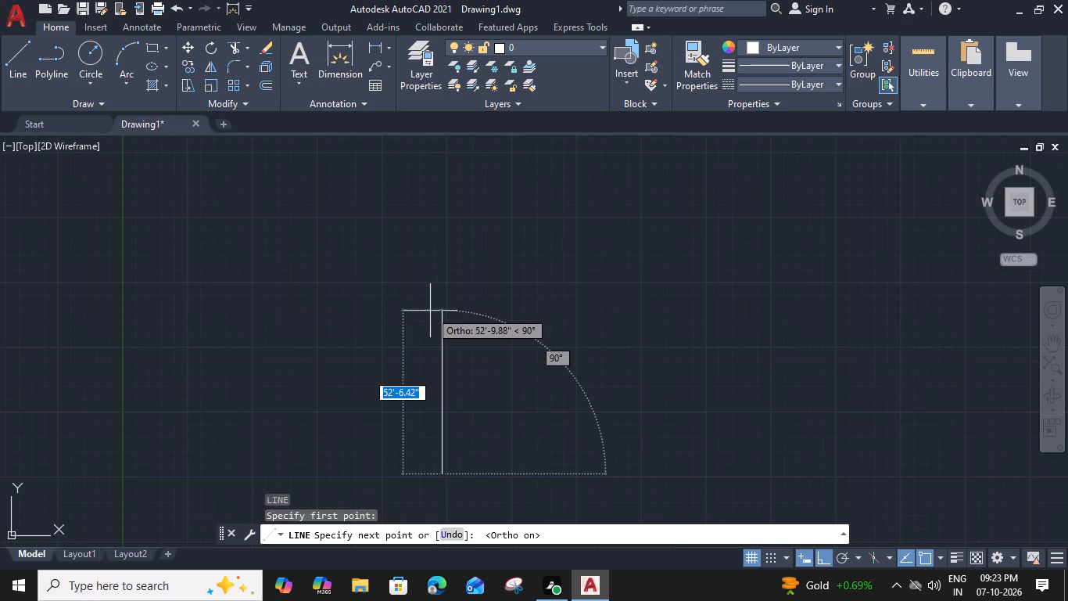
pyautogui.moveTo(451, 349); pyautogui.dragTo(447, 214, button='middle')
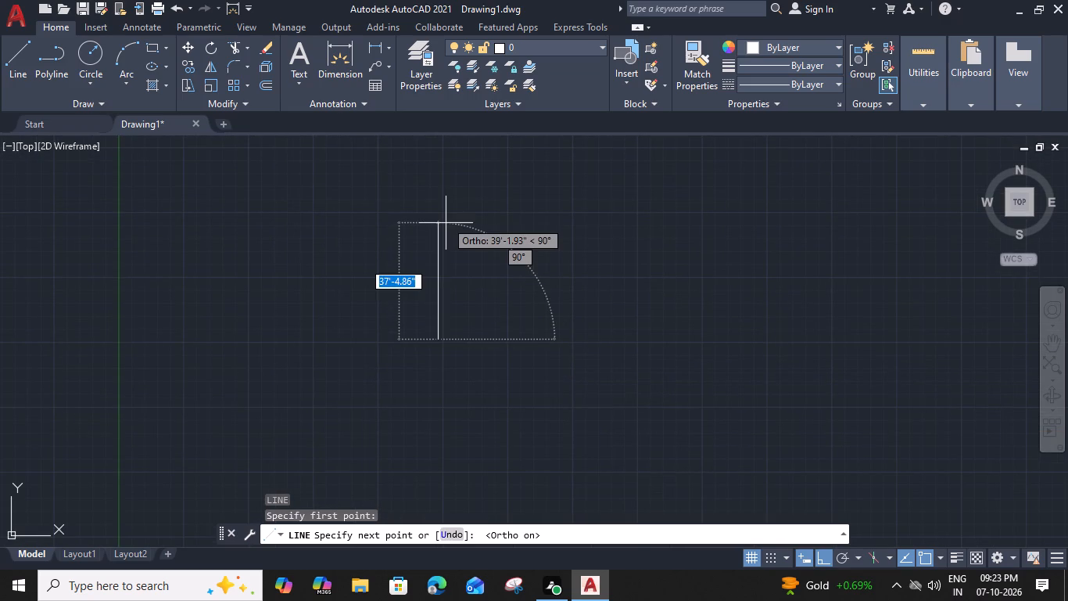
pyautogui.moveTo(437, 364); pyautogui.dragTo(440, 153, button='middle')
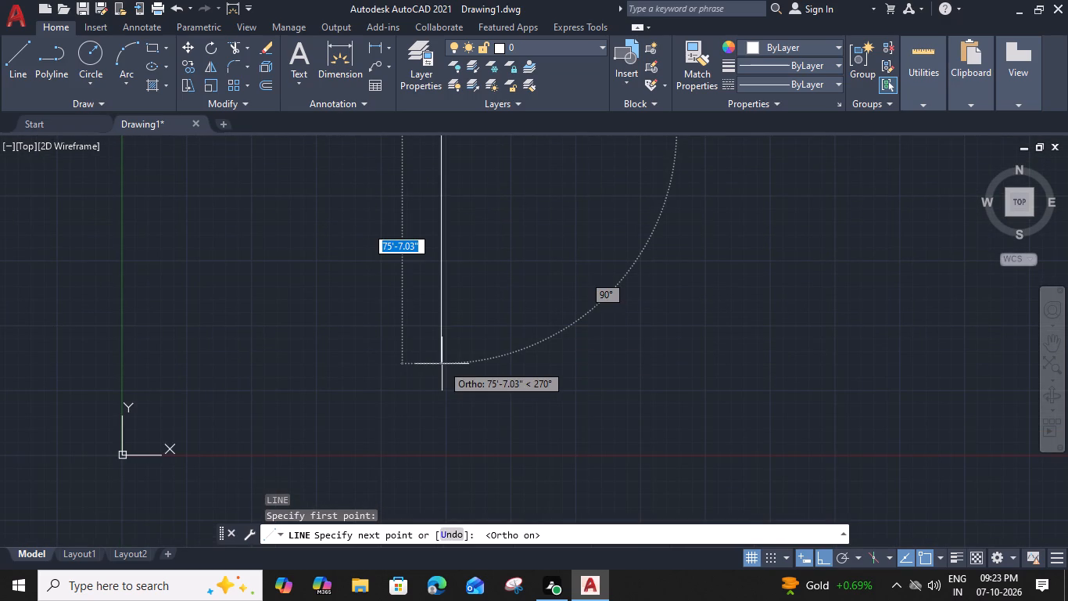
pyautogui.press('5')
pyautogui.press("'")
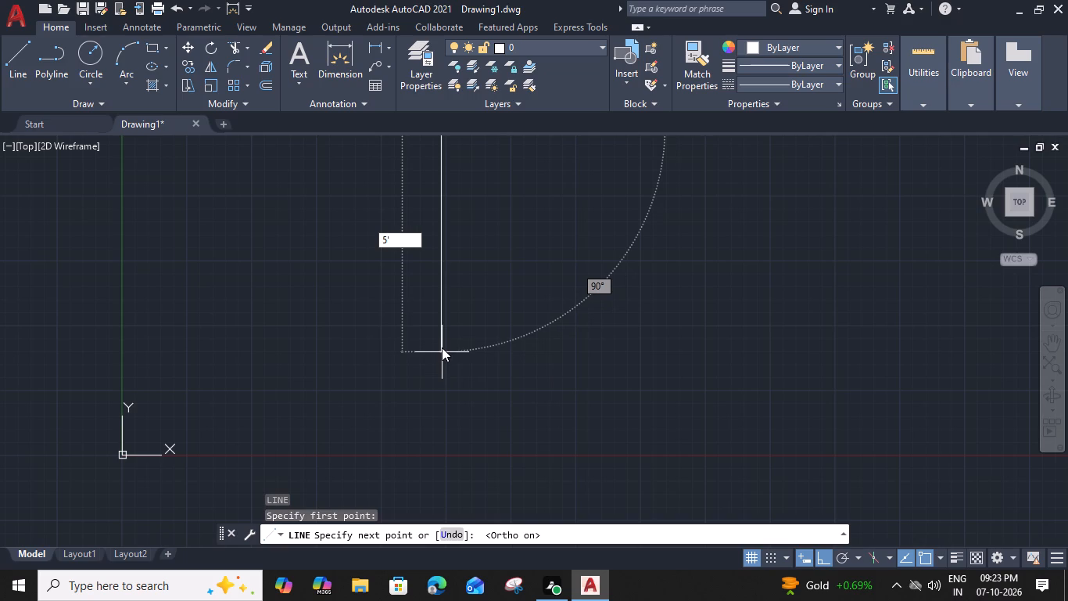
pyautogui.press('BackSpace')
pyautogui.write("0'")
pyautogui.press('space')
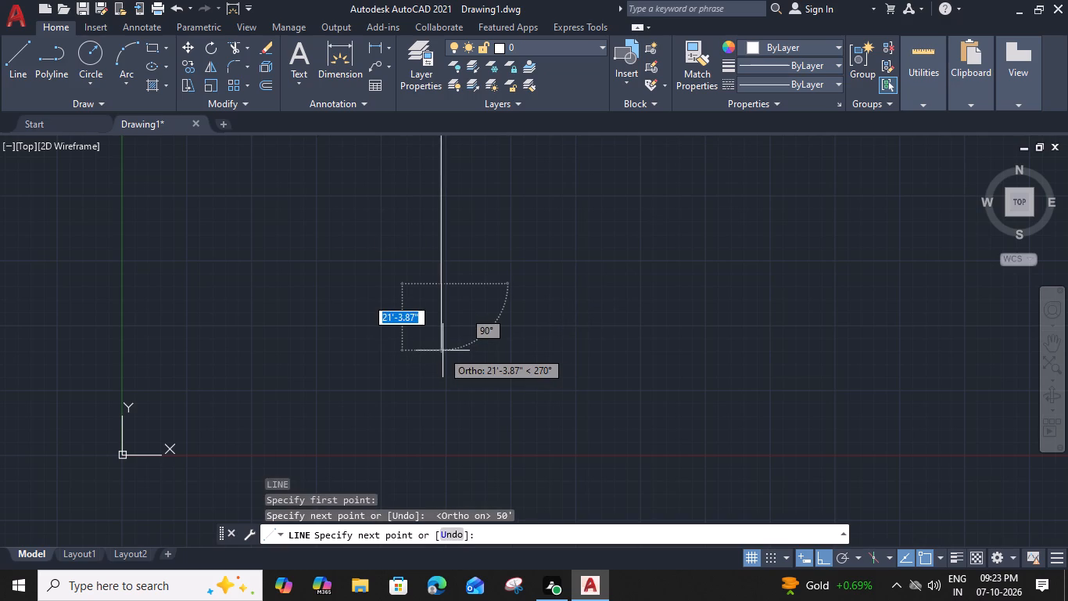
pyautogui.scroll(-1, 628, 333)
pyautogui.moveTo(613, 325); pyautogui.dragTo(409, 355, button='middle')
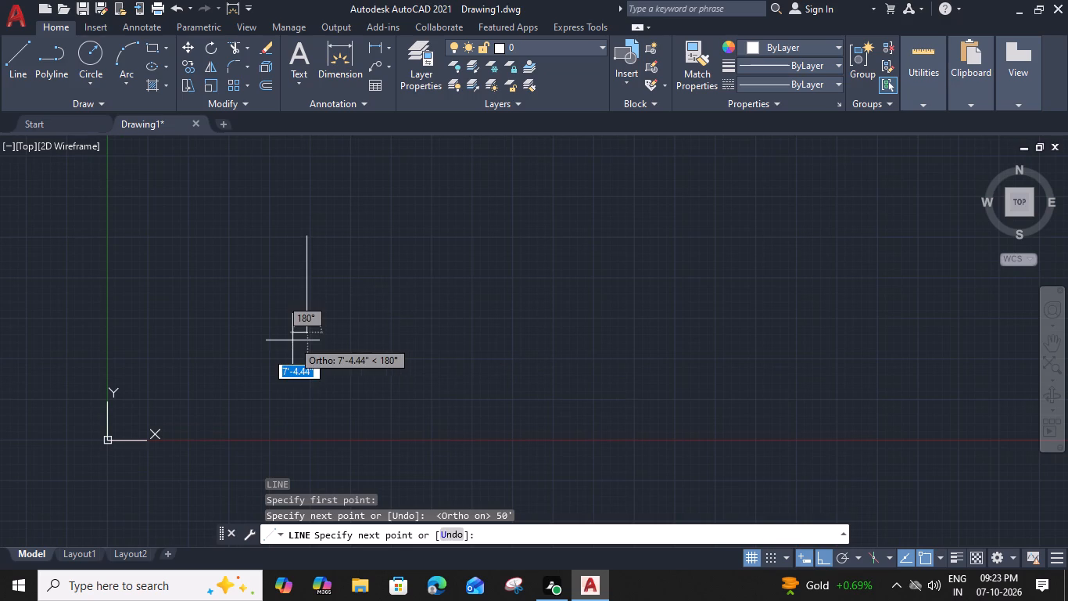
pyautogui.press('Escape')
# Draw a horizontal line 40' long to the right from the upper end of the 50' vertical line.
pyautogui.moveTo(283, 324); pyautogui.dragTo(346, 358, button='middle')
pyautogui.scroll(3, 361, 264)
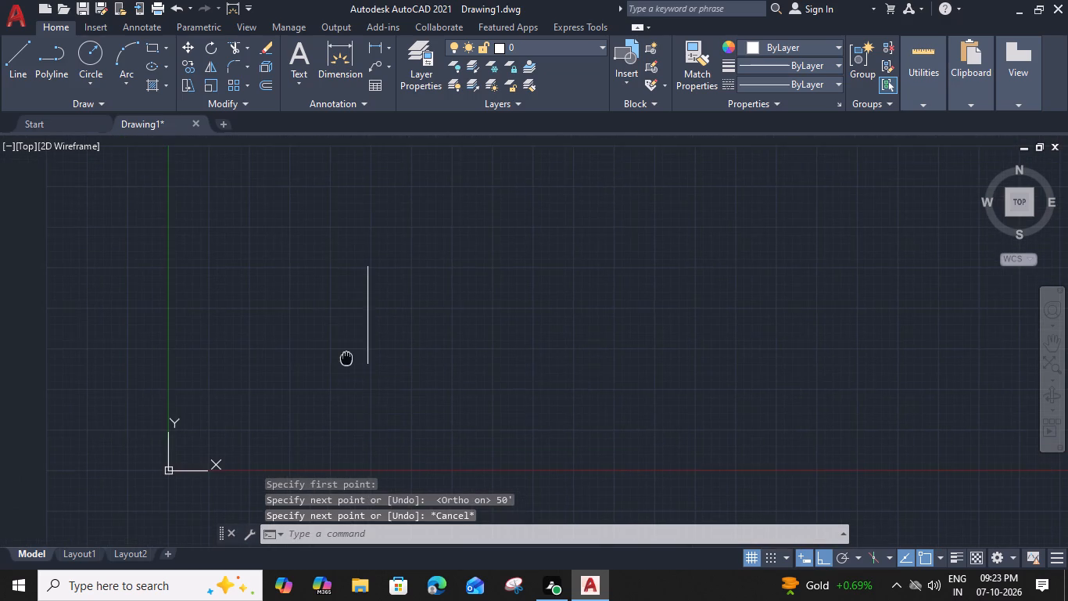
pyautogui.press('l')
pyautogui.press('space')
pyautogui.click(389, 282)
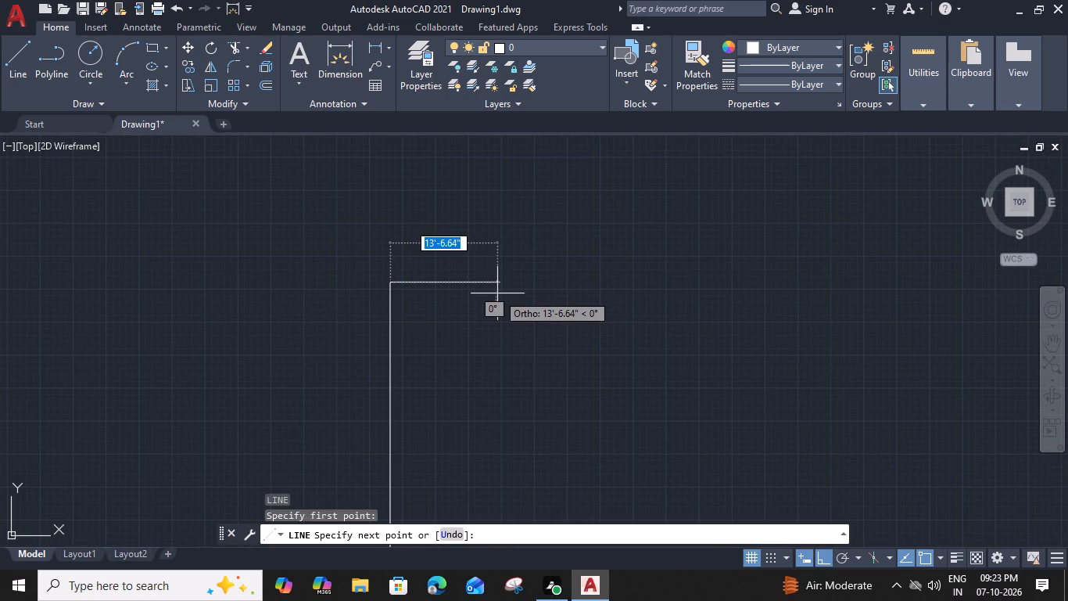
pyautogui.press('4')
pyautogui.write("0'")
pyautogui.press('space')
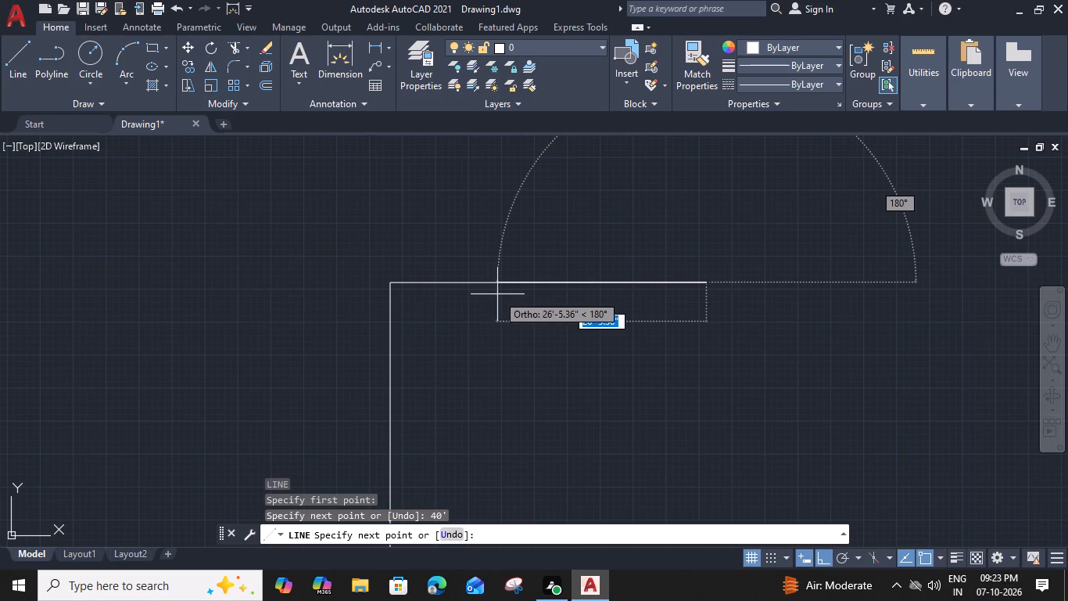
pyautogui.press('Escape')
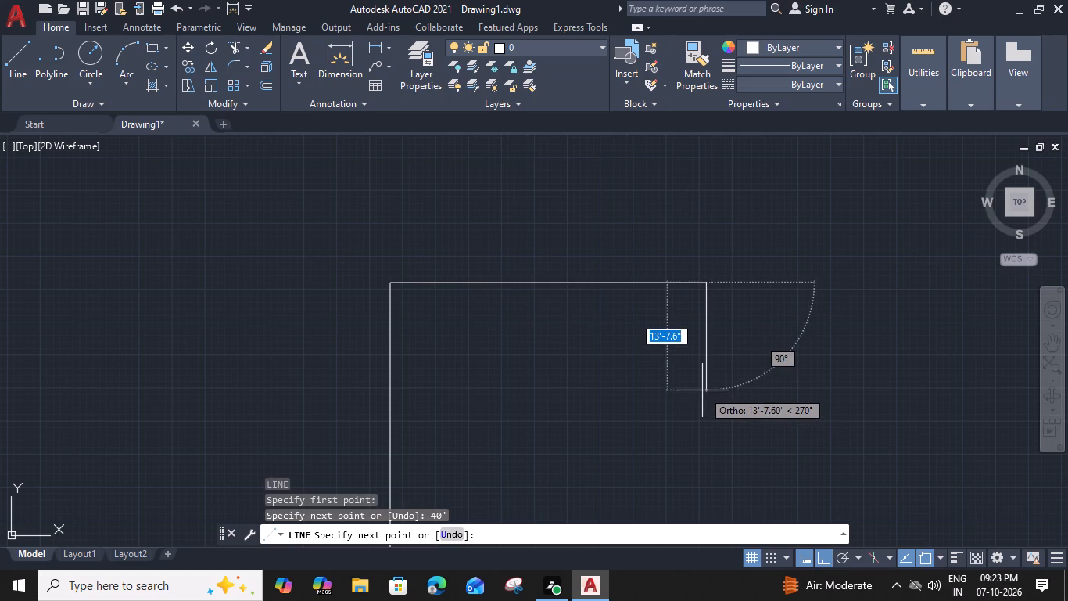
# Offset the left vertical and top horizontal outline lines 9" inward to form the outer wall thickness.
pyautogui.click(387, 317)
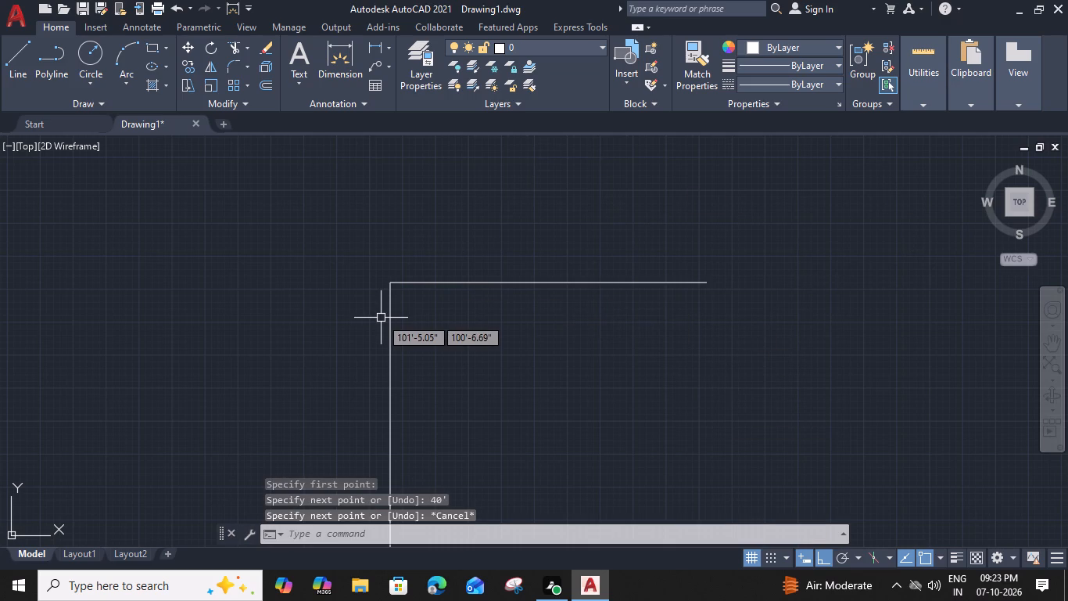
pyautogui.press('o')
pyautogui.press('space')
pyautogui.write('9')
pyautogui.hotkey('shift', '"')
pyautogui.press('Return')
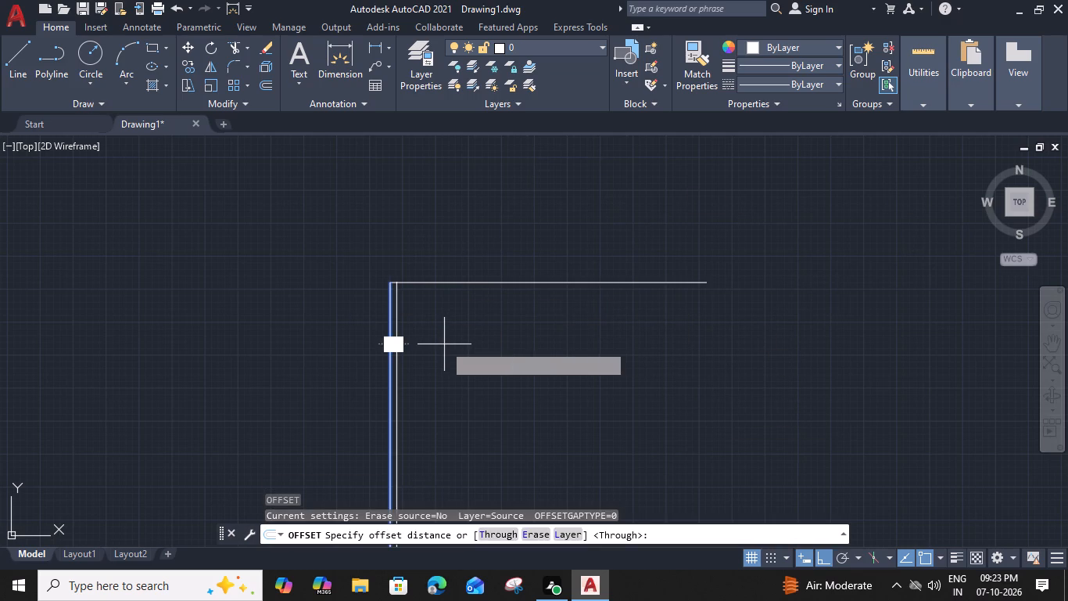
pyautogui.click(445, 345)
pyautogui.click(454, 283)
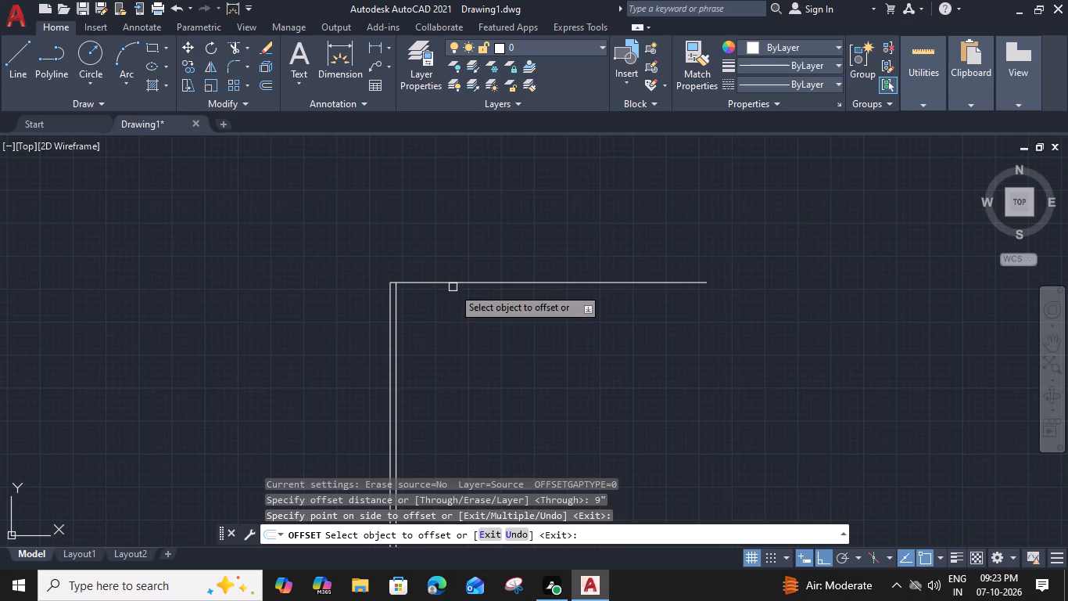
pyautogui.click(434, 355)
pyautogui.press('Escape')
# Trim the overlapping ends of the two inner wall lines at the upper-left corner.
pyautogui.write('tr')
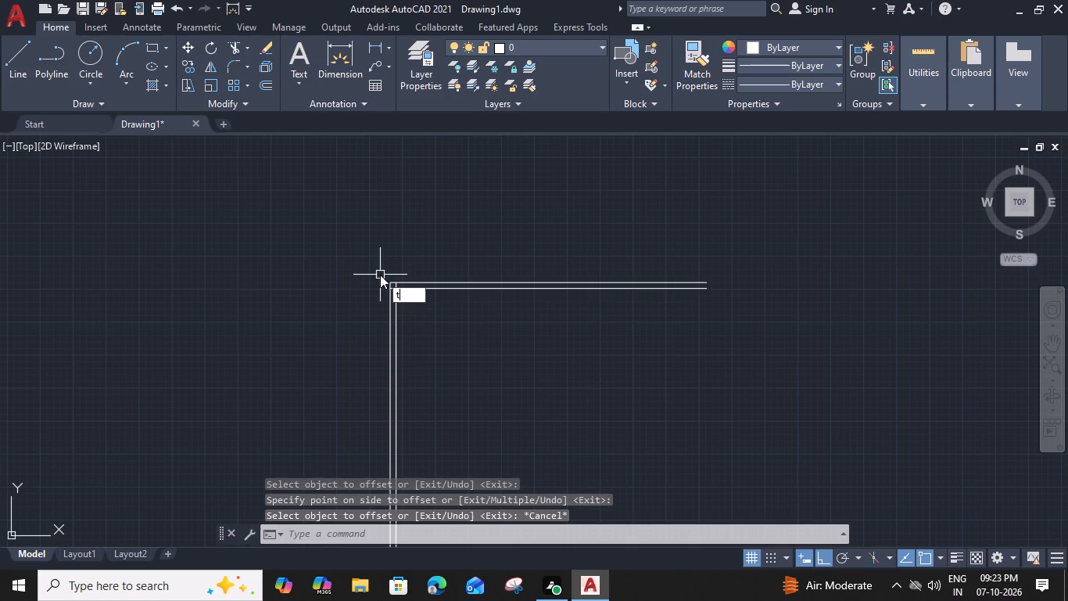
pyautogui.press('space')
pyautogui.scroll(5, 395, 273)
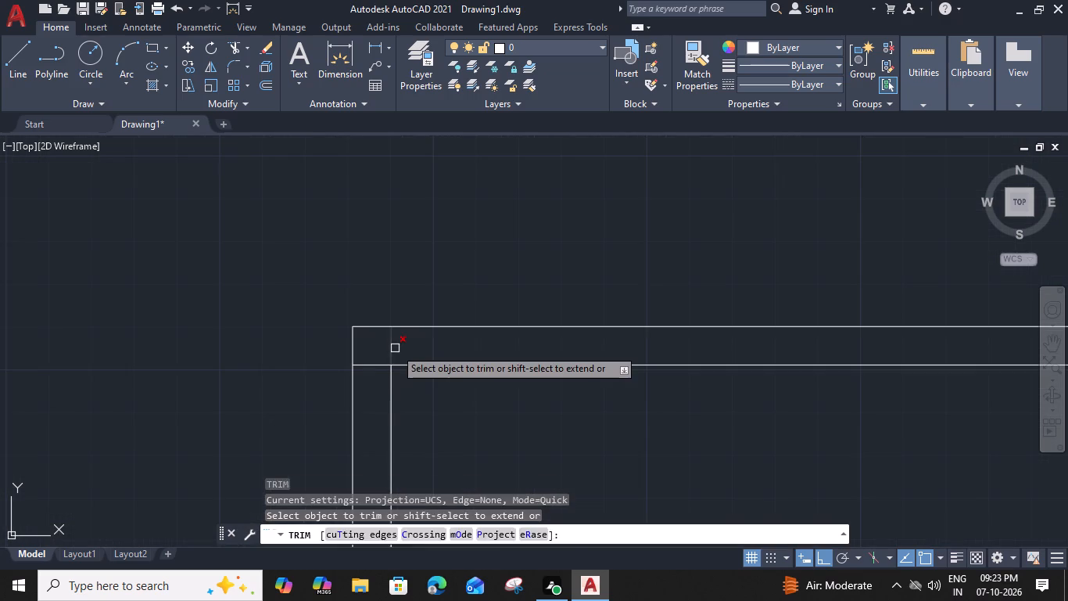
pyautogui.click(394, 347)
pyautogui.click(372, 372)
pyautogui.click(378, 349)
pyautogui.press('Escape')
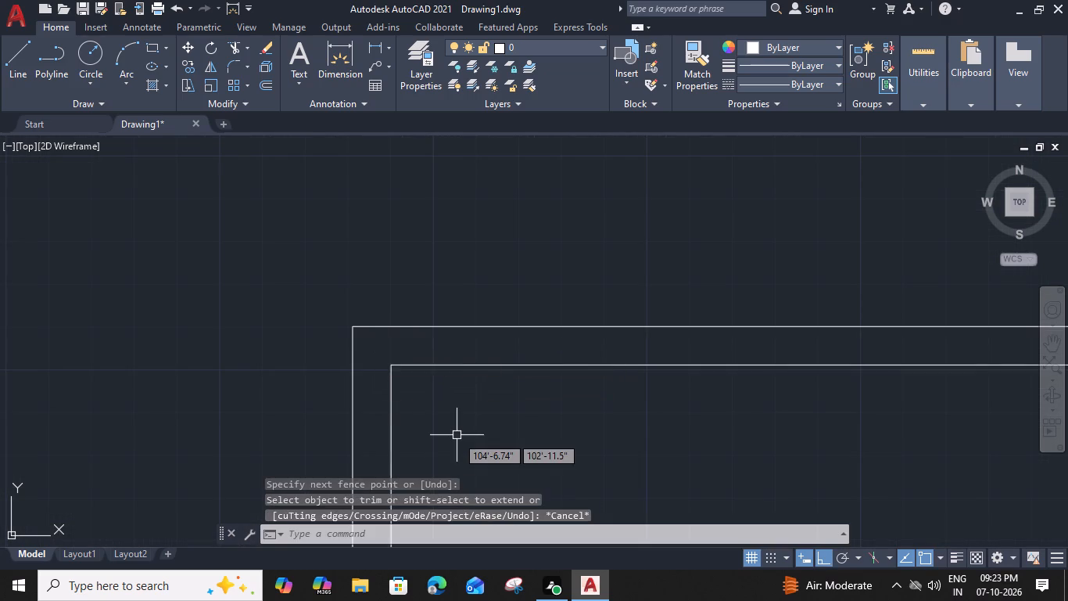
# Offset the inner left wall line 12' to the right and the inner top wall line 14' down.
pyautogui.moveTo(460, 425); pyautogui.dragTo(439, 167, button='middle')
pyautogui.scroll(-2, 386, 203)
pyautogui.moveTo(400, 205); pyautogui.dragTo(387, 234, button='middle')
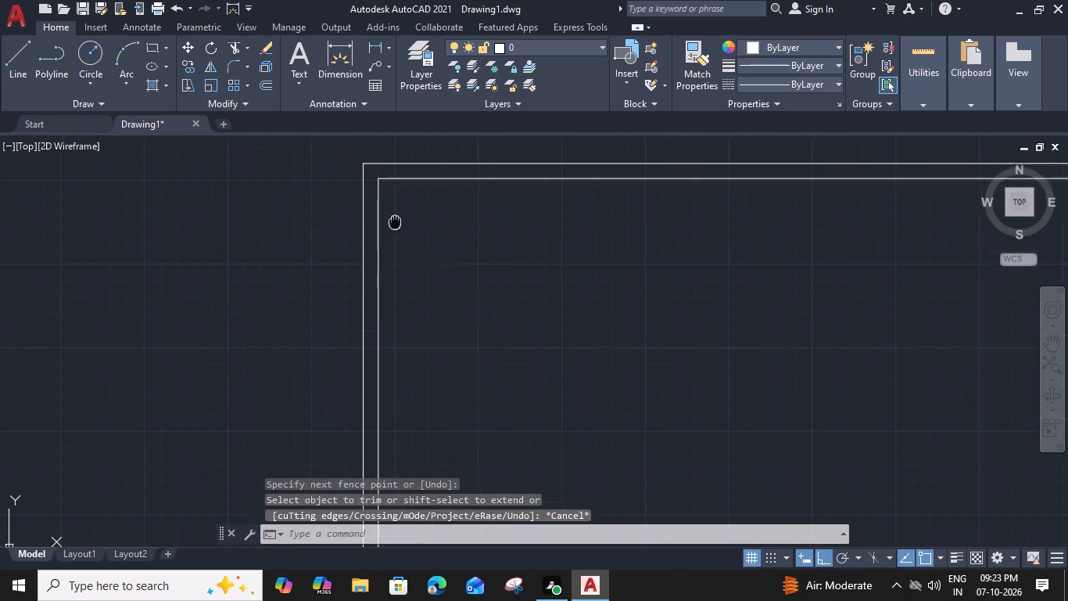
pyautogui.click(366, 218)
pyautogui.press('o')
pyautogui.press('space')
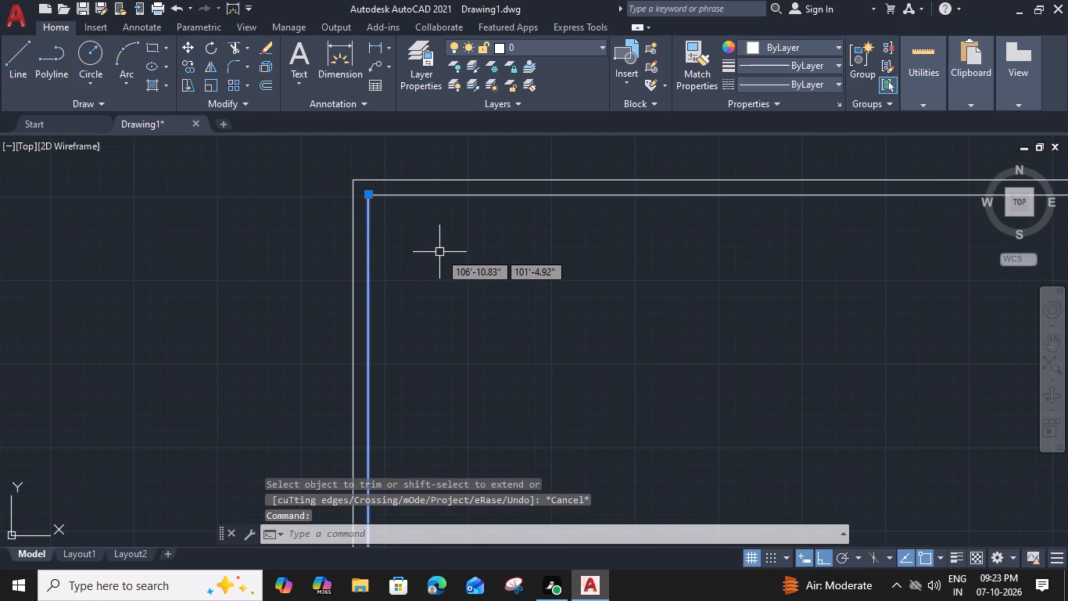
pyautogui.write('12')
pyautogui.write("'")
pyautogui.press('space')
pyautogui.click(497, 263)
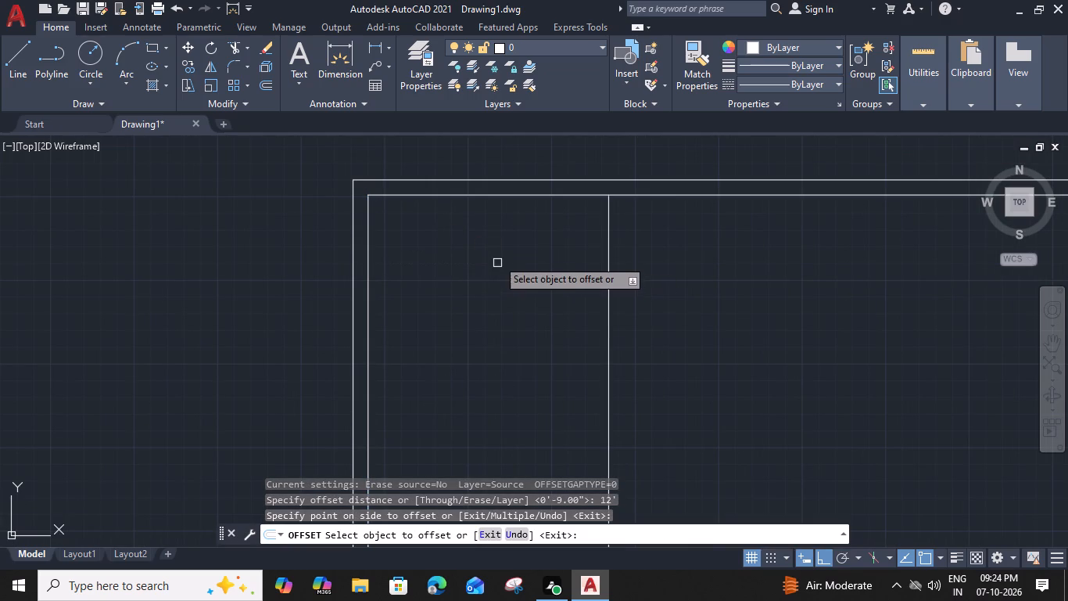
pyautogui.click(530, 196)
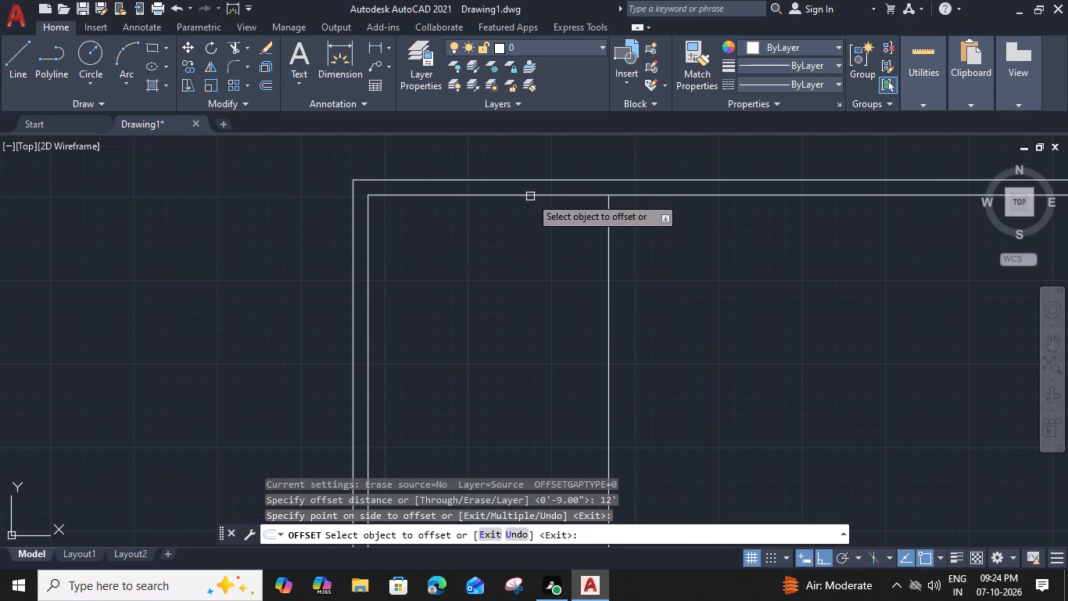
pyautogui.write("14'")
pyautogui.press('space')
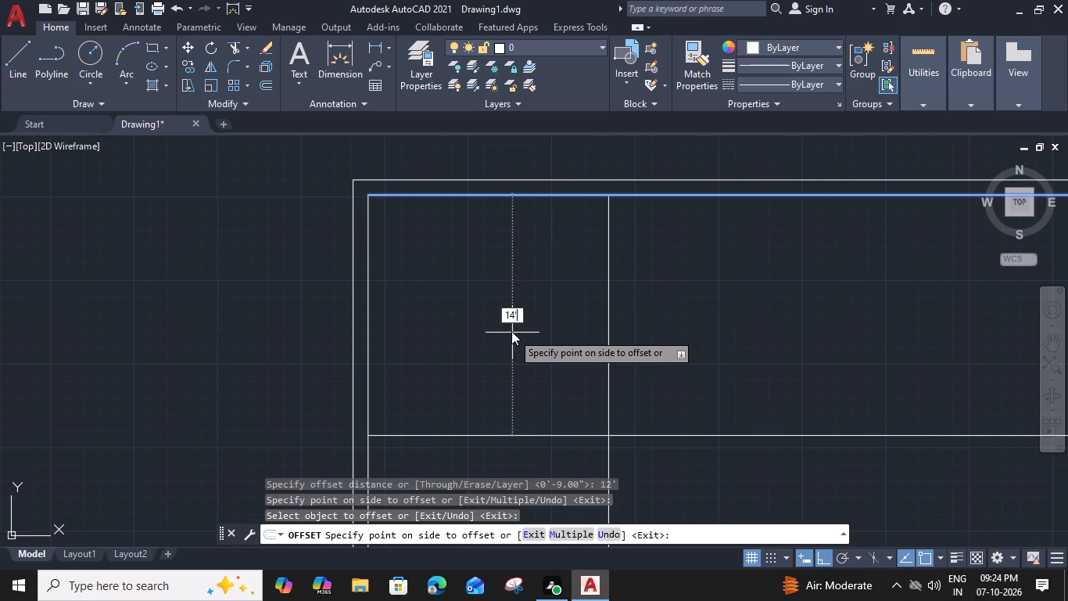
# Offset the room's new vertical line 6" to the right and its new horizontal line 6" down to make partition walls.
pyautogui.scroll(-1, 516, 366)
pyautogui.moveTo(512, 354); pyautogui.dragTo(340, 293, button='middle')
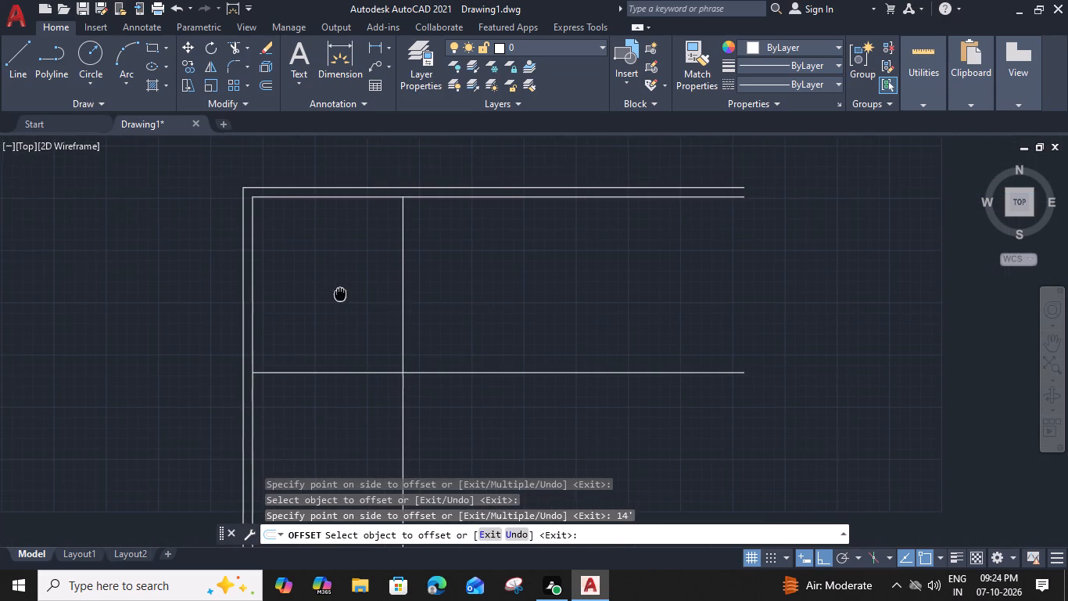
pyautogui.moveTo(340, 293); pyautogui.dragTo(339, 293, button='middle')
pyautogui.click(404, 251)
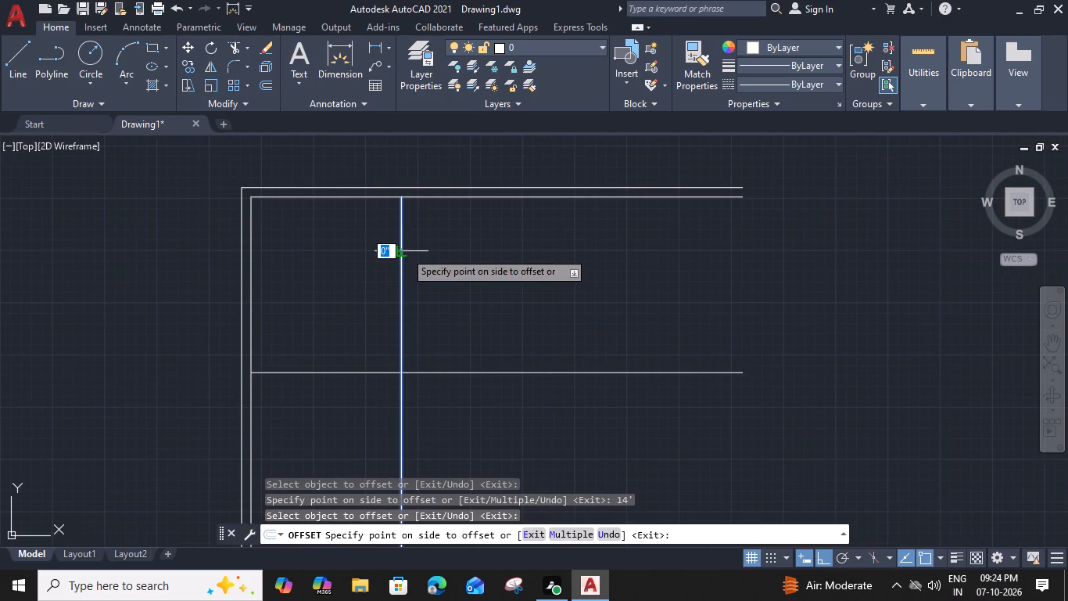
pyautogui.press('6')
pyautogui.hotkey('shift', '"')
pyautogui.press('Return')
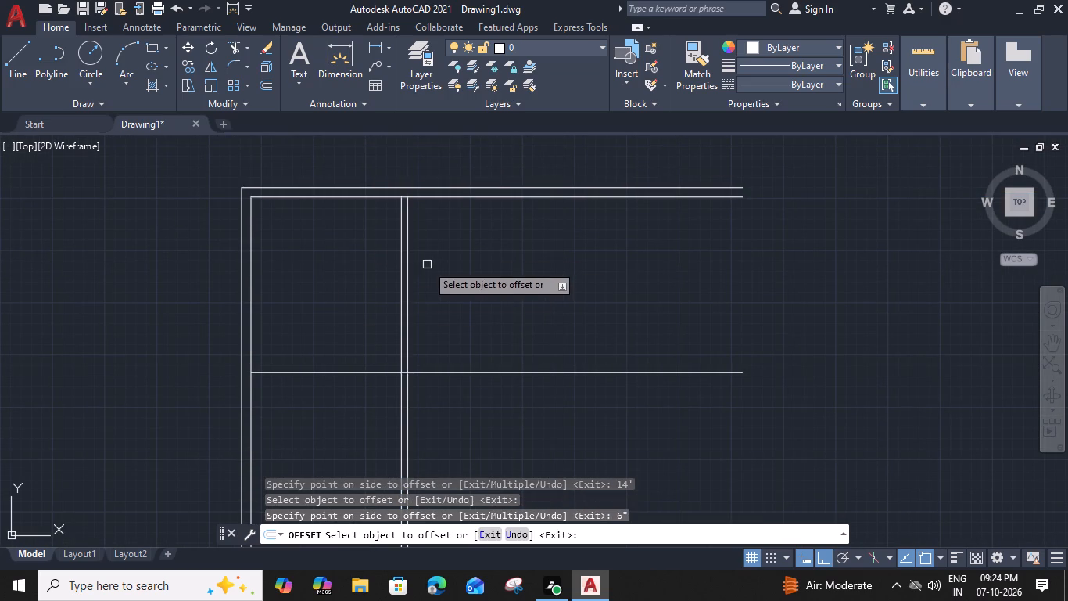
pyautogui.click(363, 375)
pyautogui.press('6')
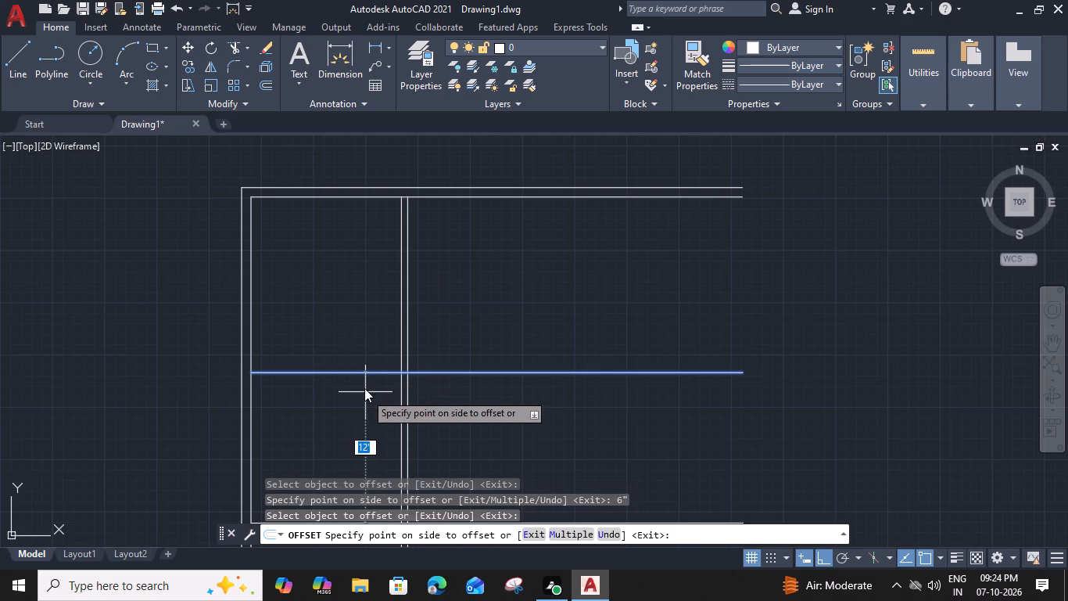
pyautogui.hotkey('shift', '"')
pyautogui.press('Return')
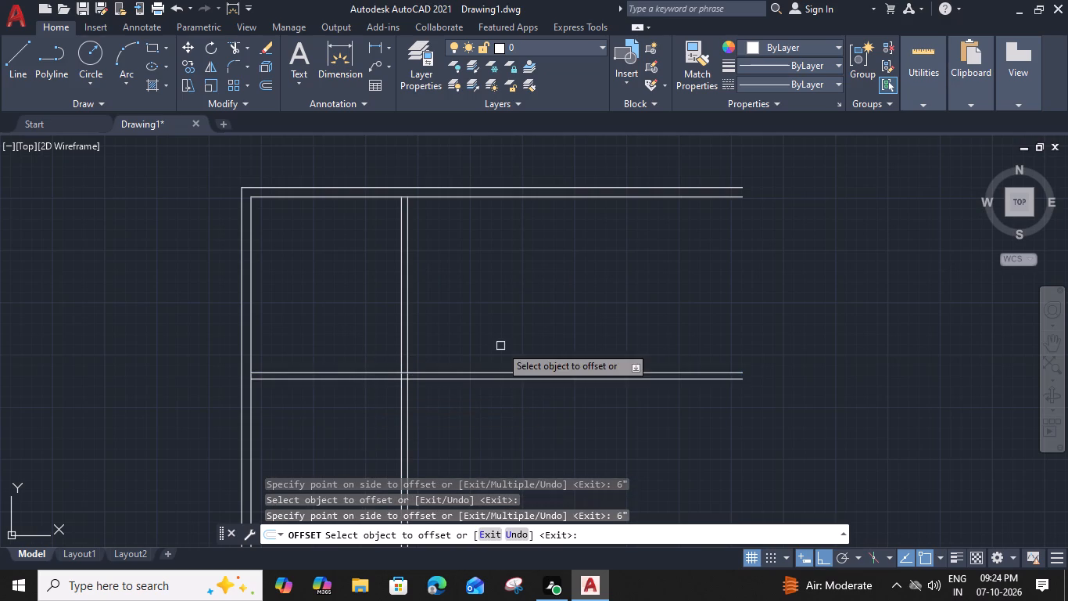
pyautogui.moveTo(500, 345); pyautogui.dragTo(521, 346, button='middle')
pyautogui.press('Escape')
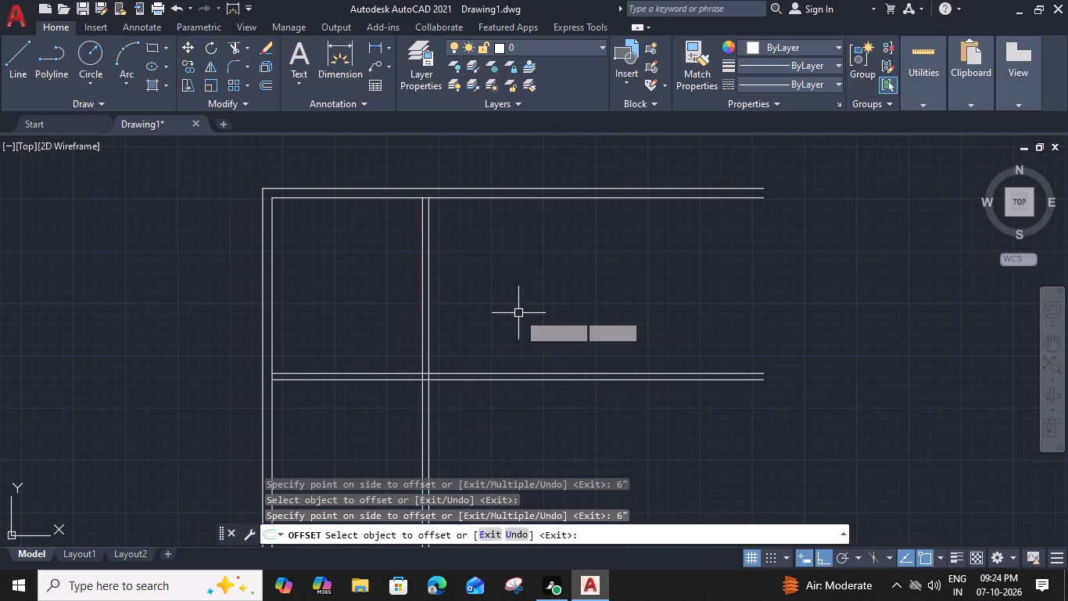
# Trim the inner left and inner top wall lines between the partition line pairs where the partitions meet the outer walls.
pyautogui.write('tr')
pyautogui.press('space')
pyautogui.scroll(2, 247, 367)
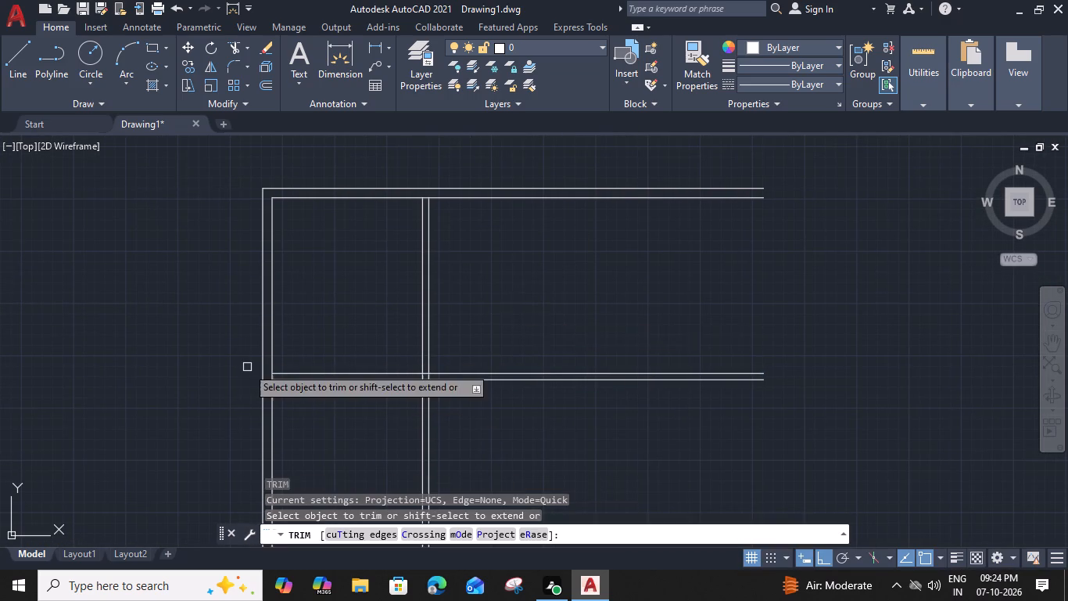
pyautogui.scroll(2, 247, 367)
pyautogui.click(389, 431)
pyautogui.scroll(-3, 391, 427)
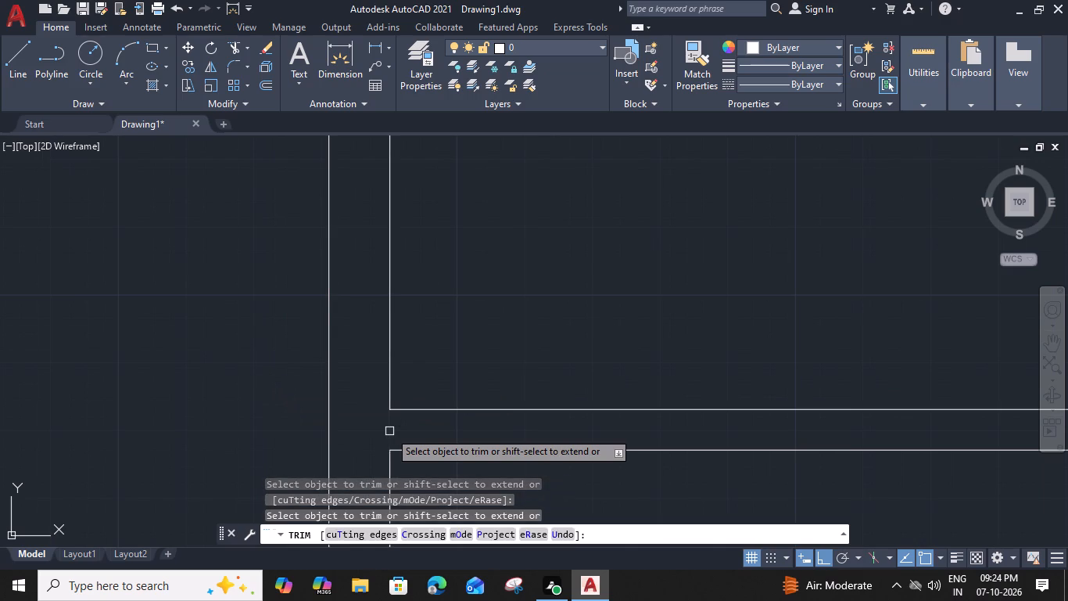
pyautogui.scroll(3, 615, 149)
pyautogui.moveTo(645, 149); pyautogui.dragTo(564, 297, button='middle')
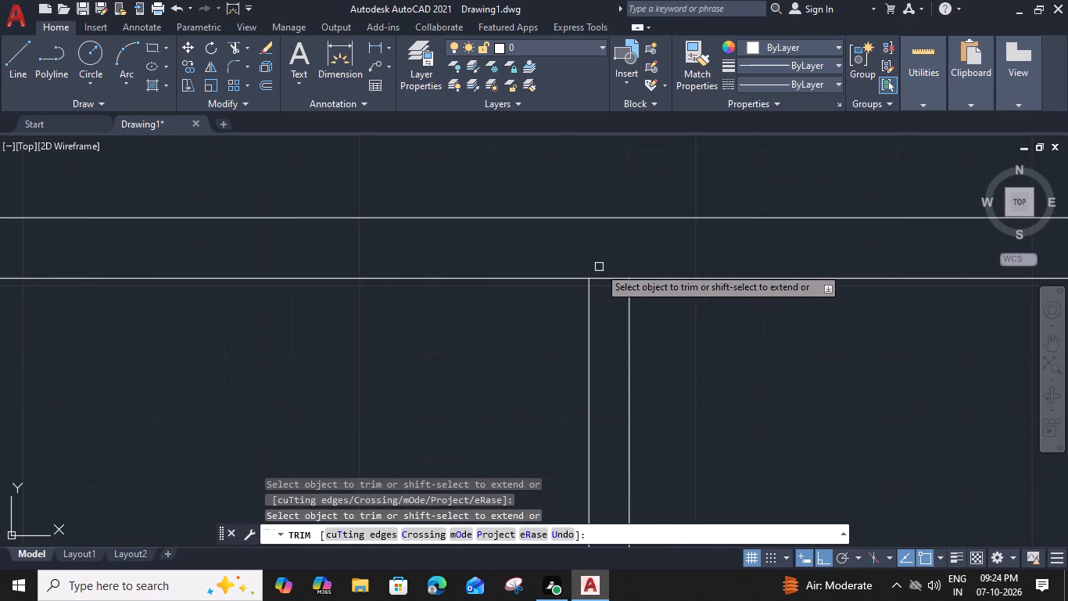
pyautogui.click(607, 277)
# Trim the partition lines that run past the room's lower-right corner with a fence across them.
pyautogui.scroll(-4, 604, 275)
pyautogui.moveTo(638, 383); pyautogui.dragTo(610, 134, button='middle')
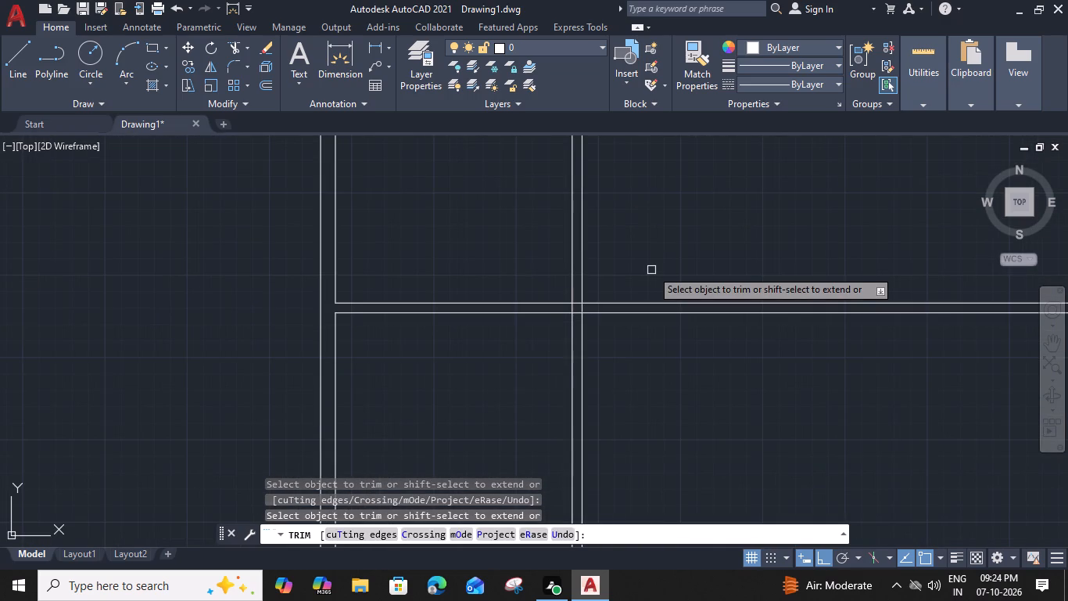
pyautogui.click(662, 279)
pyautogui.click(507, 427)
pyautogui.moveTo(704, 232); pyautogui.dragTo(592, 311, button='middle')
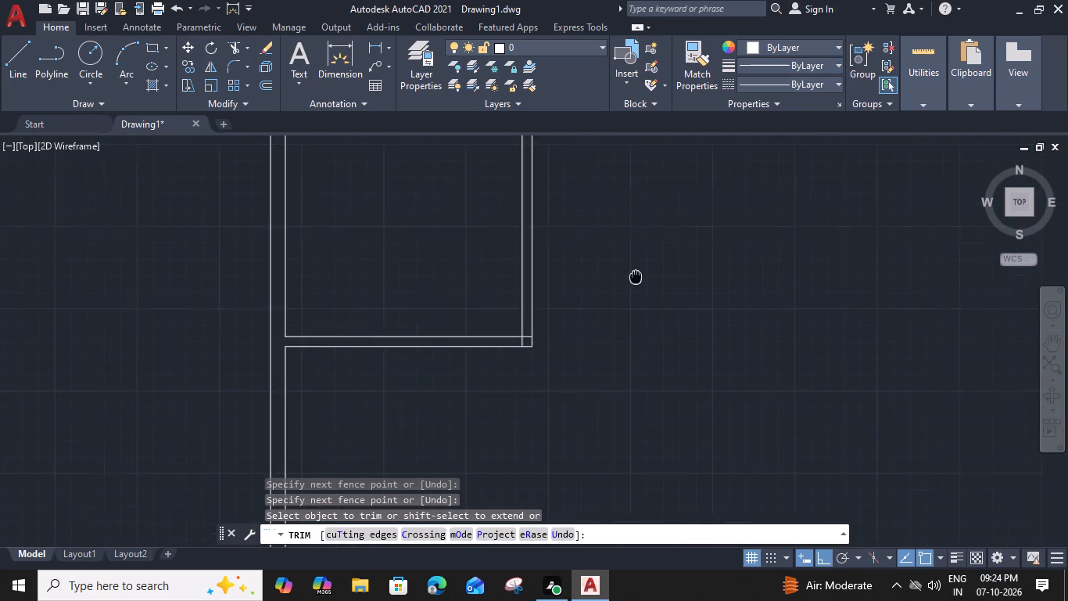
pyautogui.moveTo(592, 311); pyautogui.dragTo(536, 391, button='middle')
pyautogui.press('Escape')
# Offset the inner top wall line beside the first room 8' down, and offset that new line 6" further down.
pyautogui.click(486, 185)
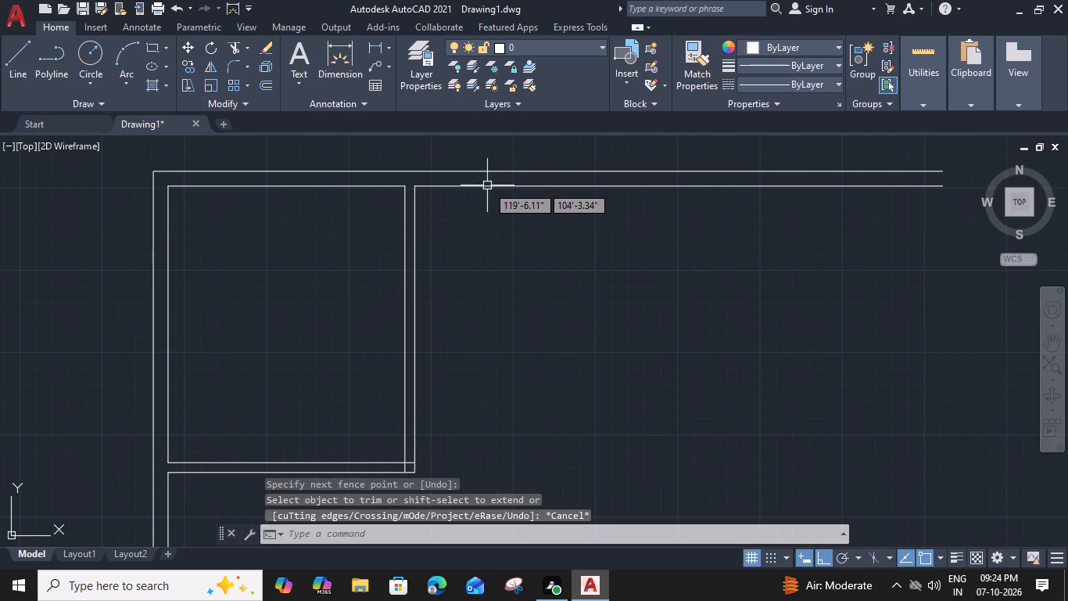
pyautogui.write('o')
pyautogui.press('space')
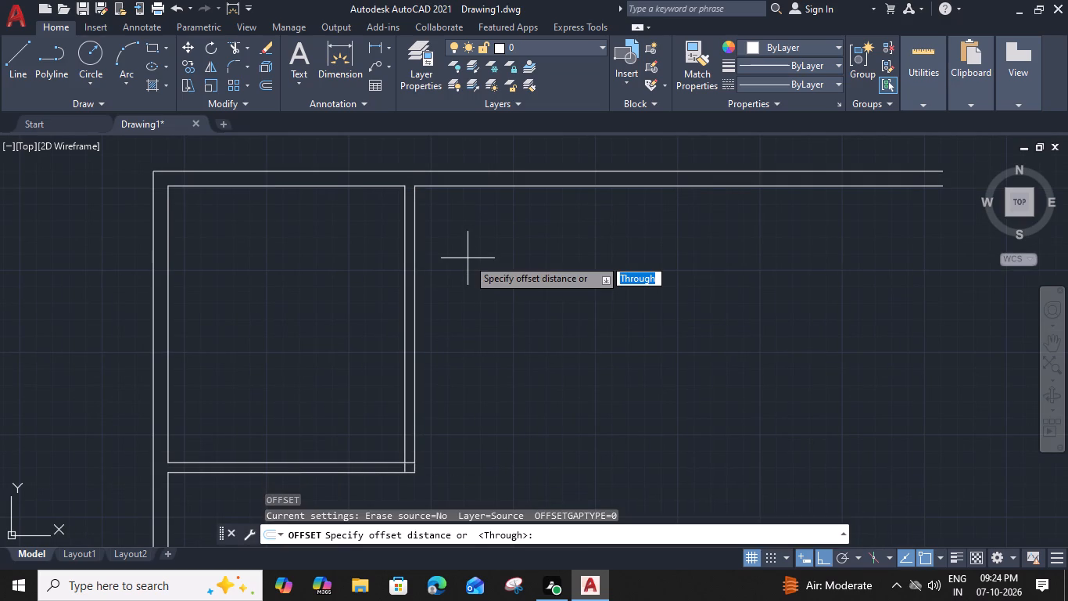
pyautogui.write("8'")
pyautogui.press('space')
pyautogui.click(470, 282)
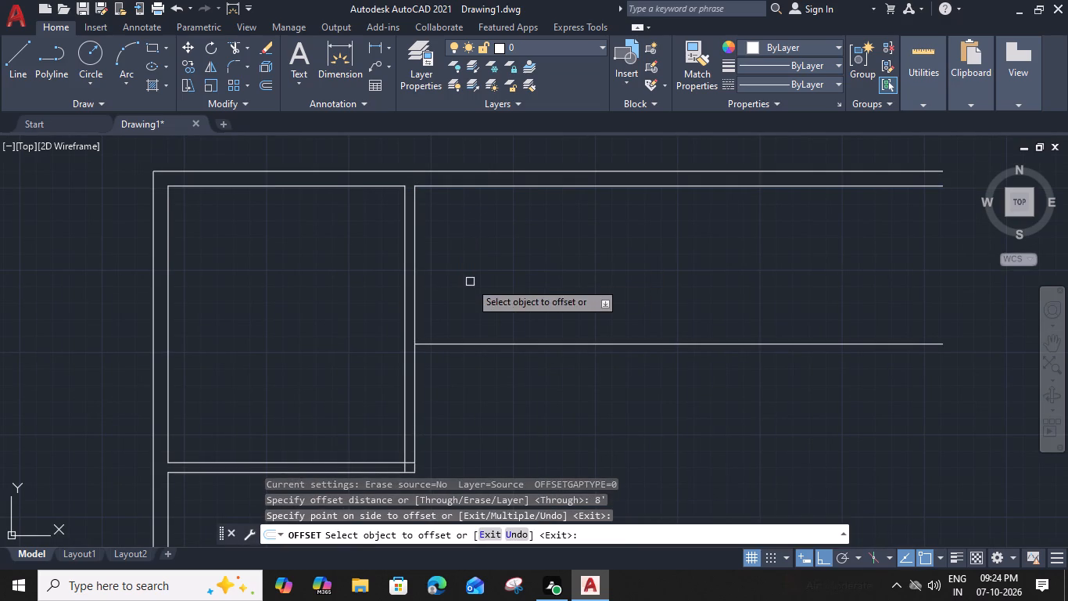
pyautogui.click(492, 344)
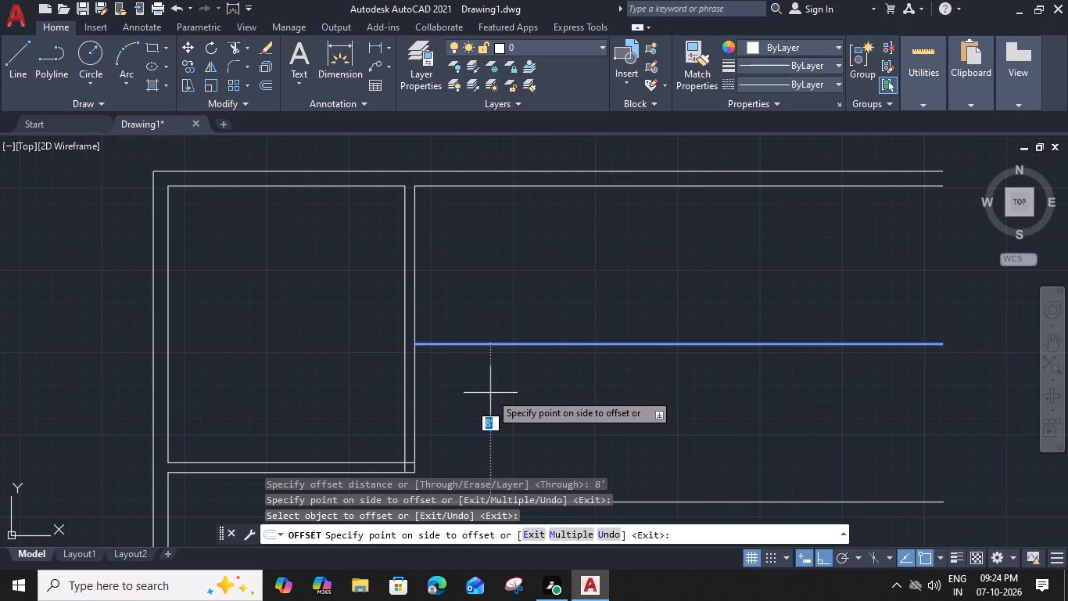
pyautogui.press('6')
pyautogui.hotkey('shift', '"')
pyautogui.press('Return')
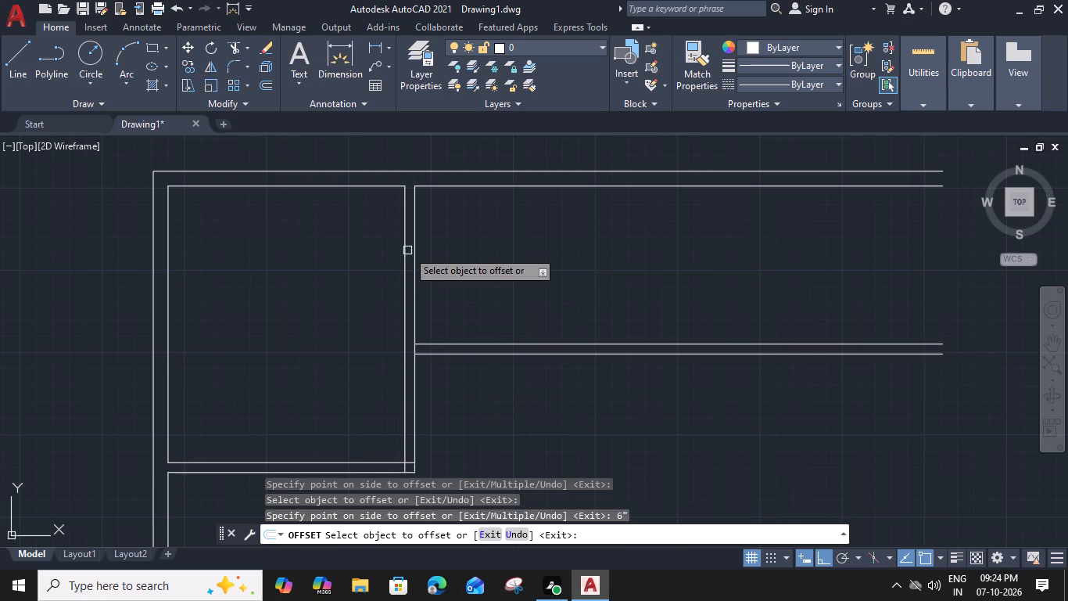
# Offset the outer line of the first room's right partition 6' to the right, and offset that new line 6" further right.
pyautogui.click(417, 255)
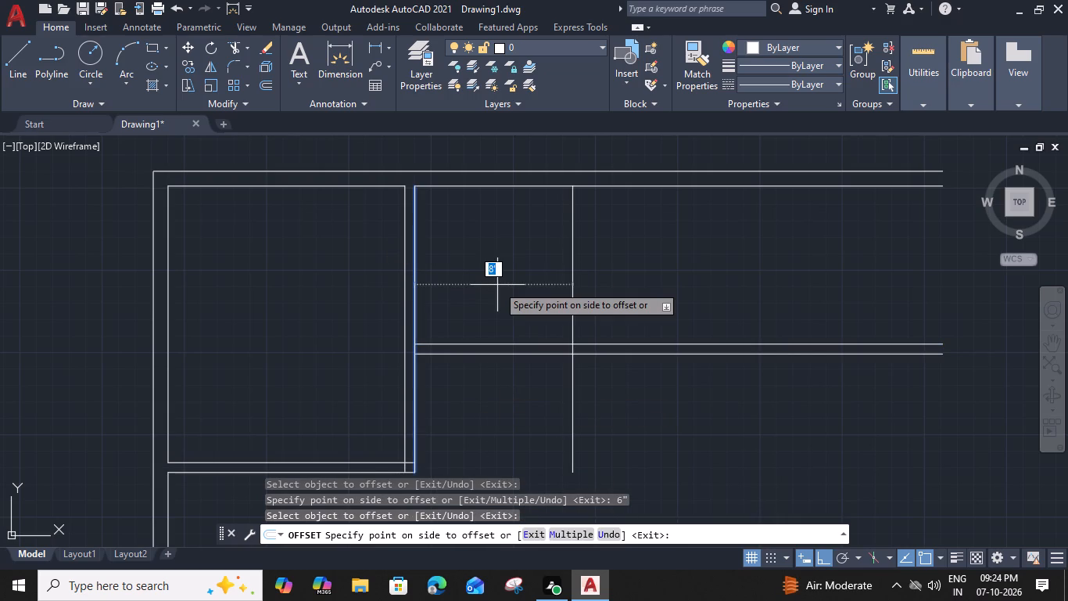
pyautogui.write("6'")
pyautogui.press('space')
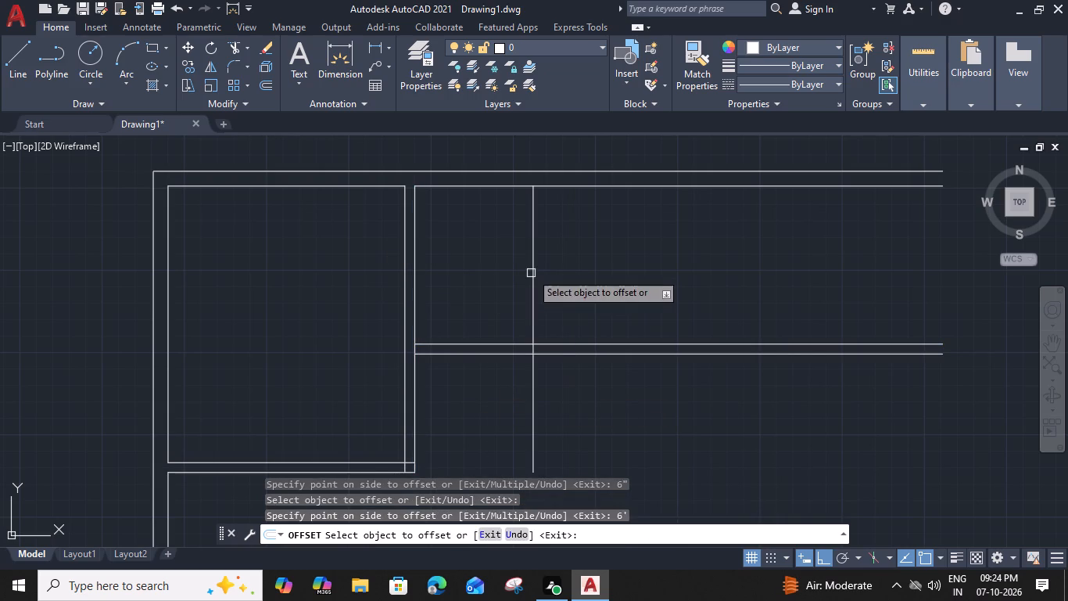
pyautogui.click(535, 272)
pyautogui.press('6')
pyautogui.hotkey('shift', '"')
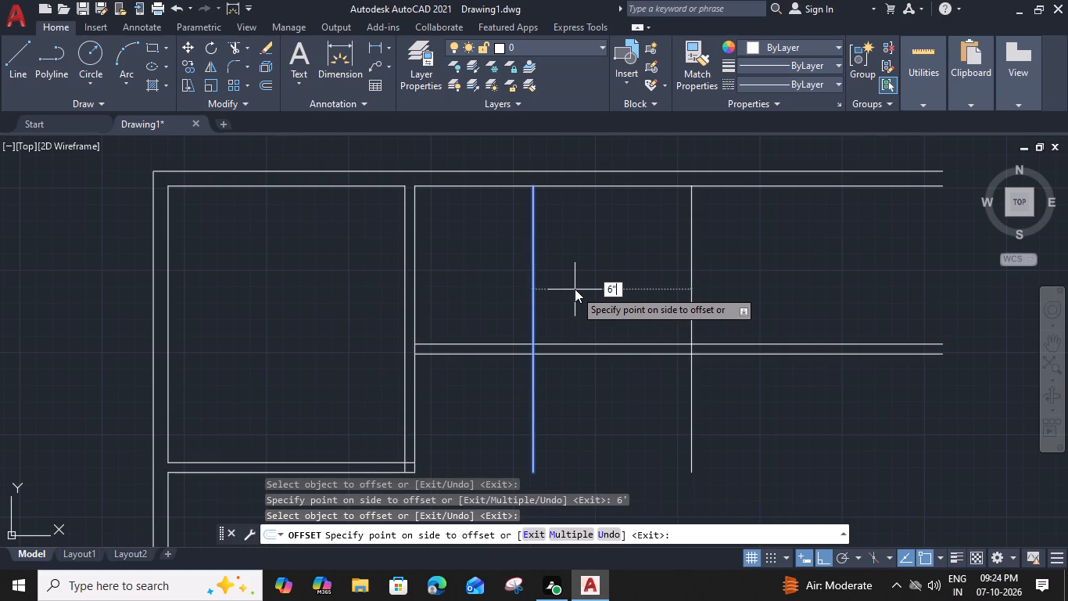
pyautogui.press('Return')
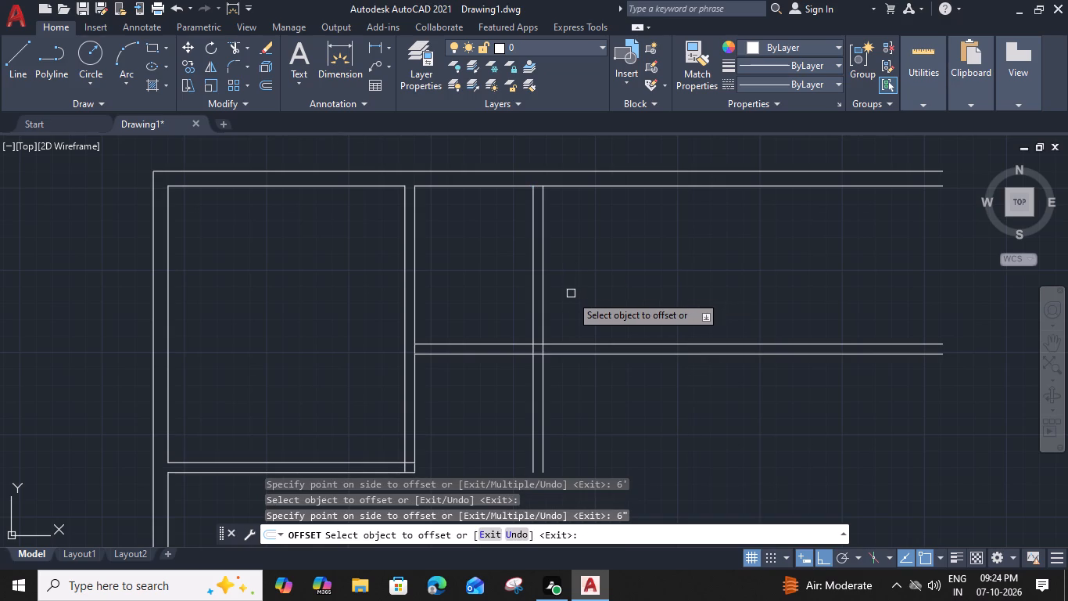
# Offset the outer line of the second room's right partition 12' to the right, and offset that new line 9" further right.
pyautogui.moveTo(564, 288); pyautogui.dragTo(493, 233, button='middle')
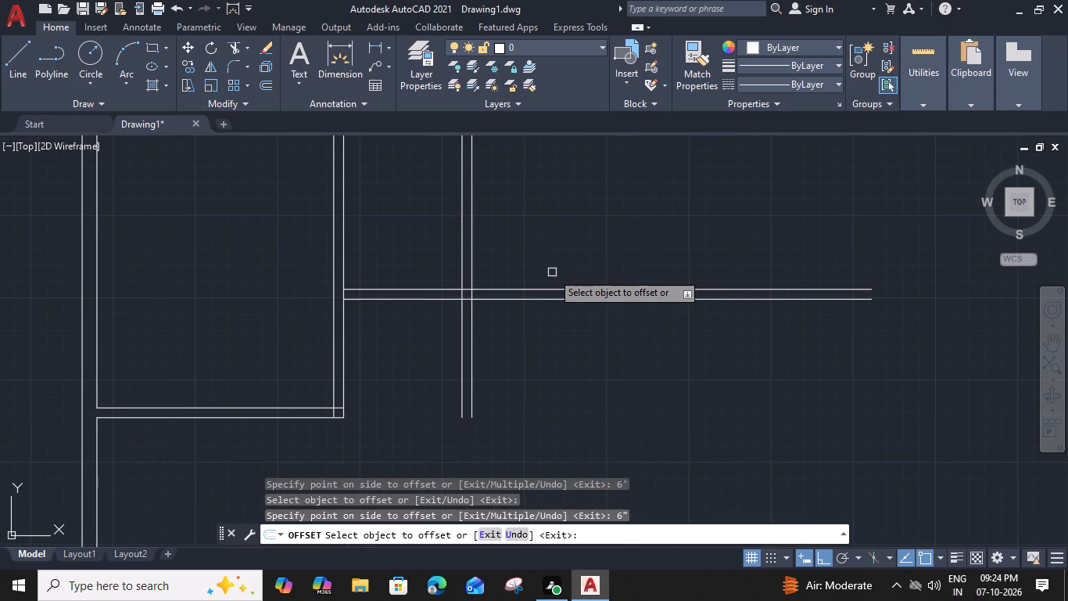
pyautogui.click(552, 272)
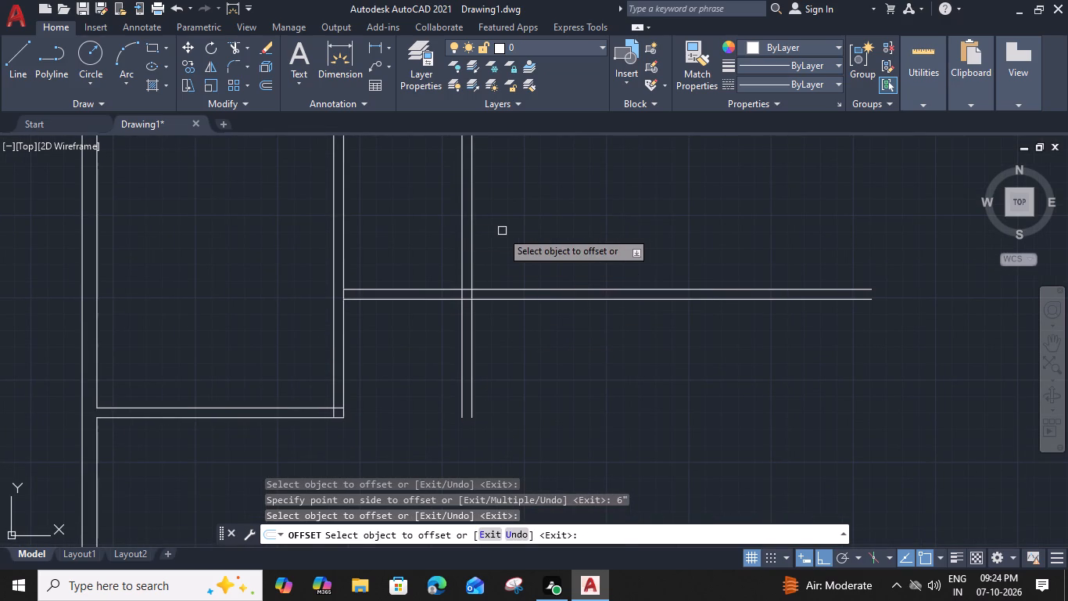
pyautogui.moveTo(530, 232); pyautogui.dragTo(508, 276, button='middle')
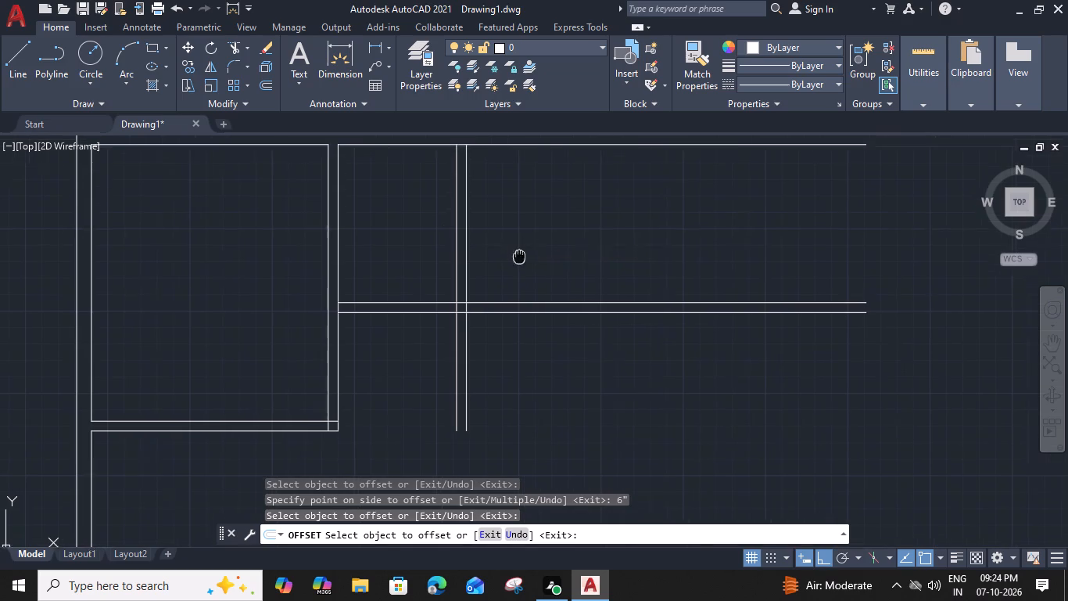
pyautogui.moveTo(508, 276); pyautogui.dragTo(492, 264, button='middle')
pyautogui.click(433, 247)
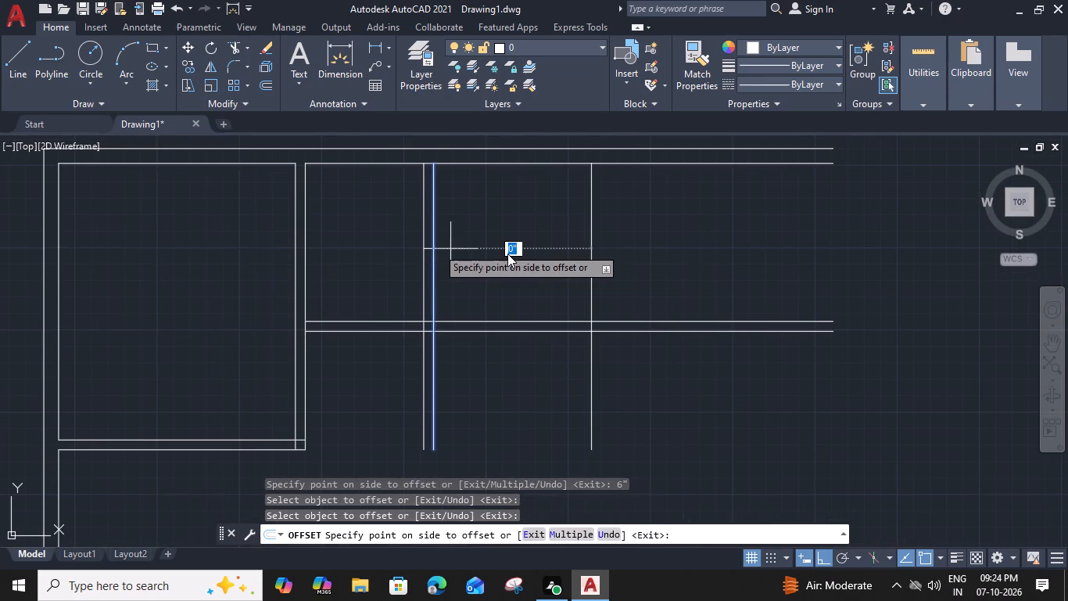
pyautogui.write("12'")
pyautogui.press('space')
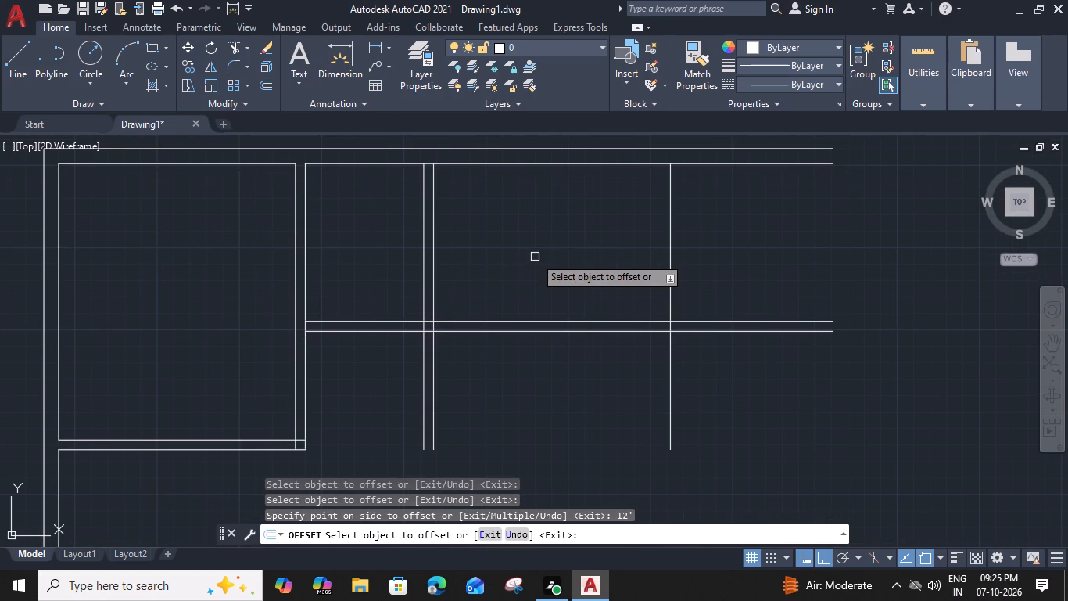
pyautogui.click(668, 248)
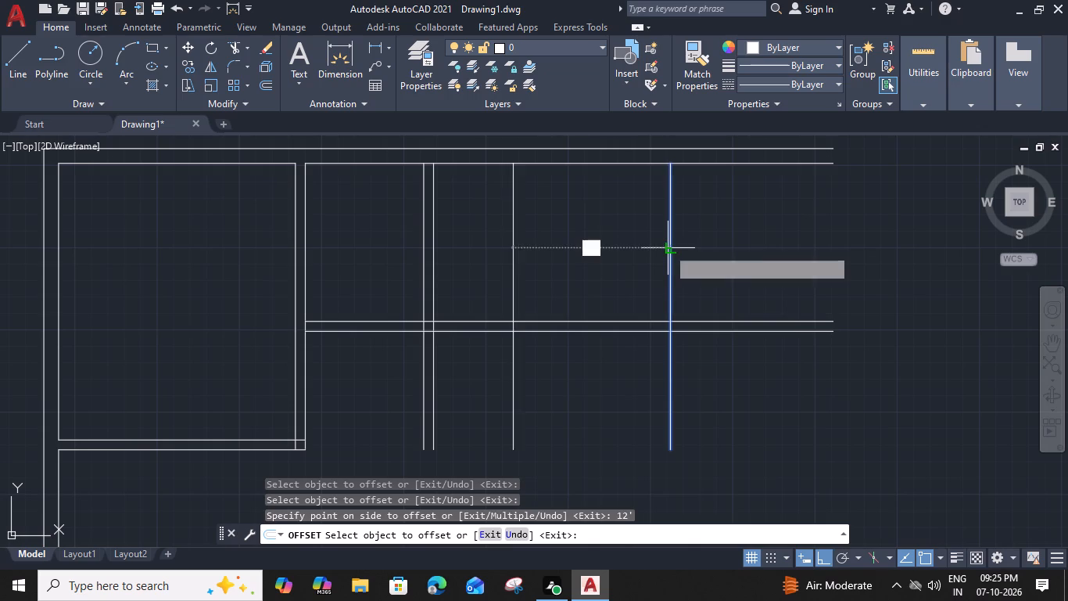
pyautogui.press('9')
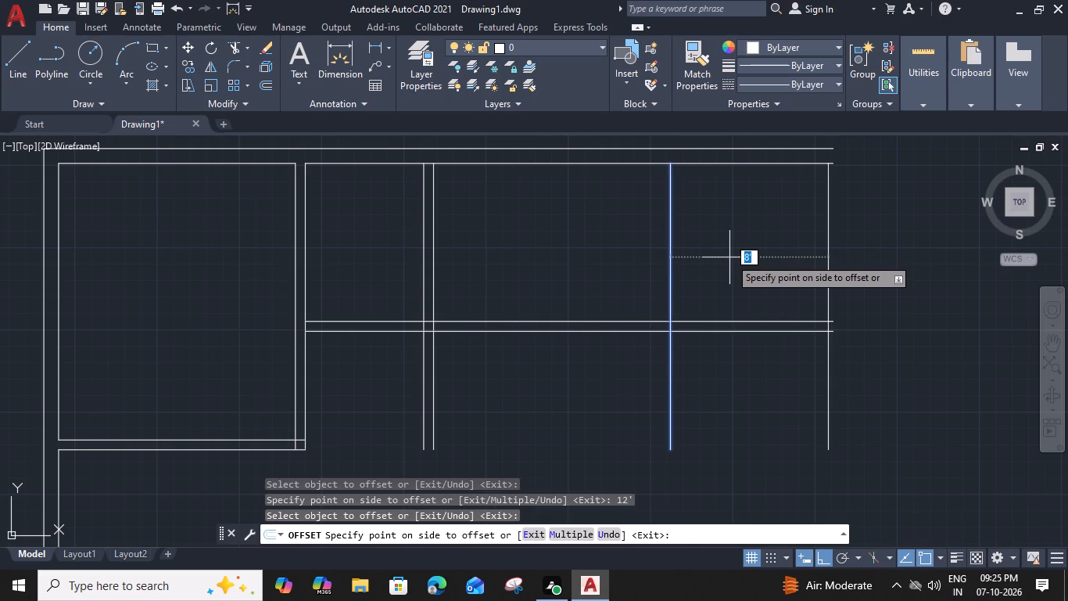
pyautogui.hotkey('shift', '"')
pyautogui.press('Return')
pyautogui.press('Escape')
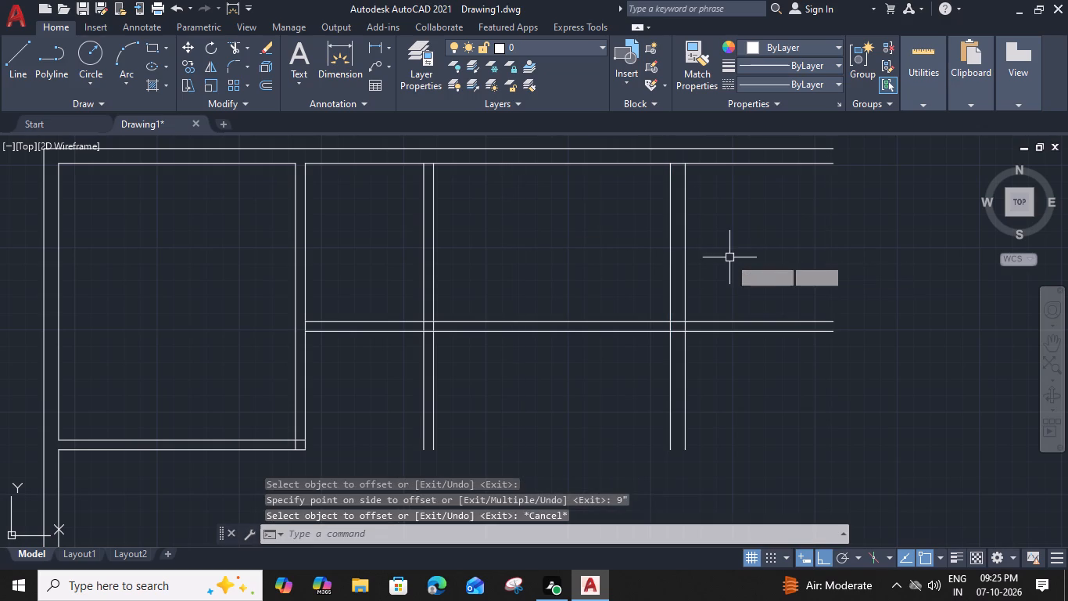
# Trim the 8' horizontal partition lines across the third room, between the right wall lines and beyond them using fences.
pyautogui.scroll(-2, 729, 257)
pyautogui.moveTo(631, 303); pyautogui.dragTo(665, 293, button='middle')
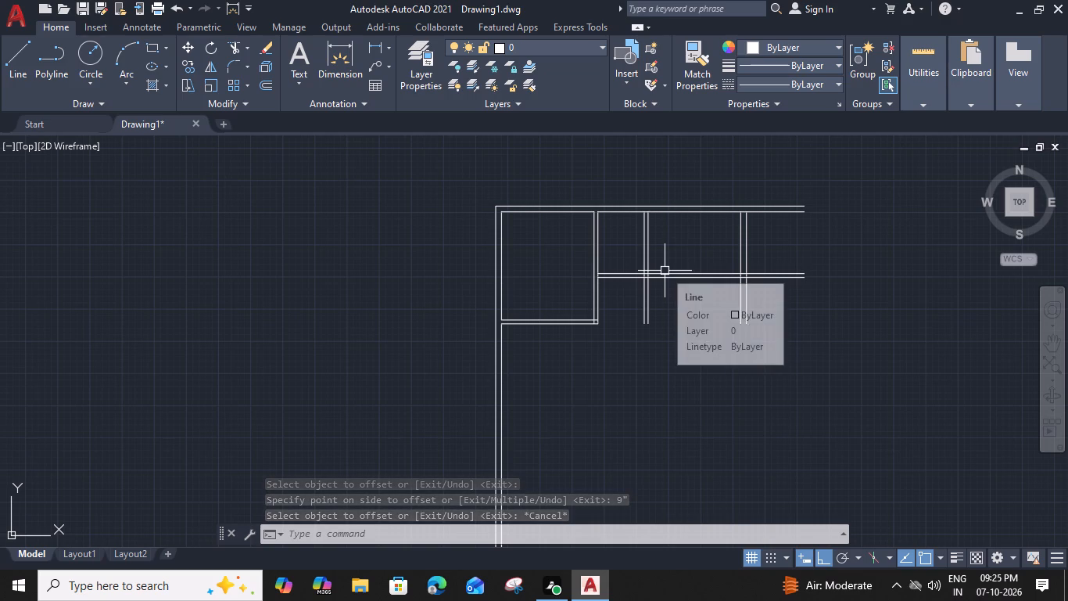
pyautogui.write('tr')
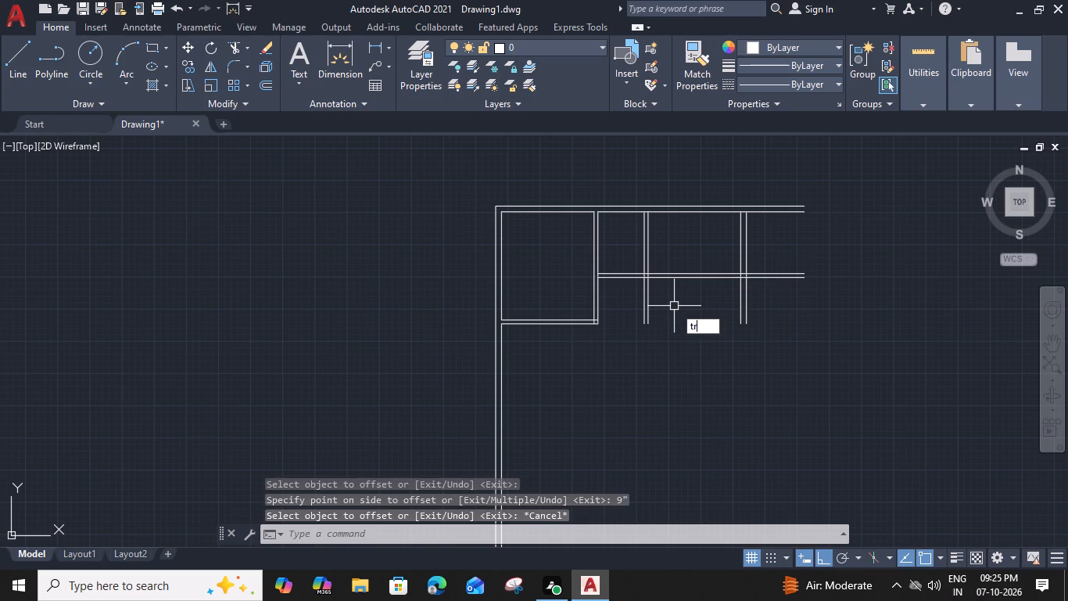
pyautogui.press('space')
pyautogui.click(708, 265)
pyautogui.click(693, 326)
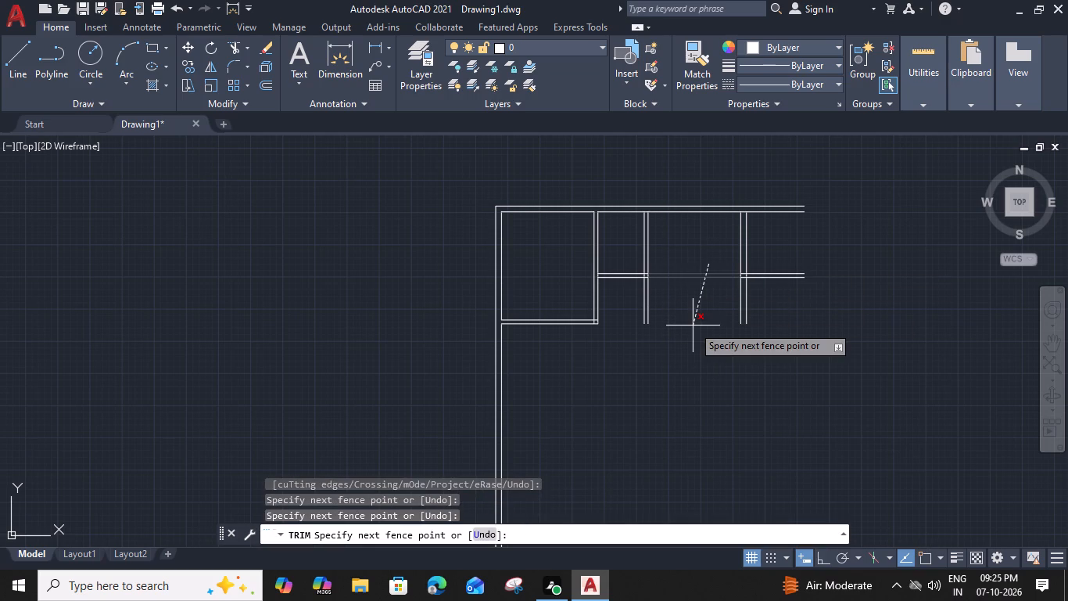
pyautogui.click(807, 248)
pyautogui.click(762, 322)
pyautogui.scroll(3, 744, 275)
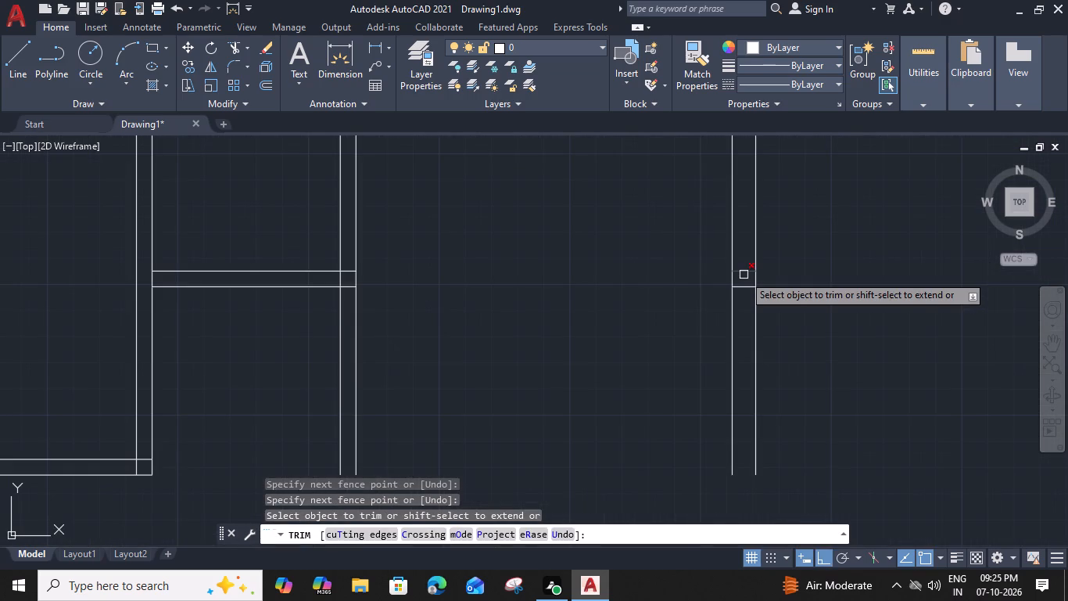
pyautogui.moveTo(744, 261); pyautogui.dragTo(744, 272)
pyautogui.click(746, 323)
# Trim the wall lines at both ends of the 8' partition and the inner top wall line between the second room's right partition lines.
pyautogui.scroll(-3, 743, 315)
pyautogui.scroll(3, 640, 298)
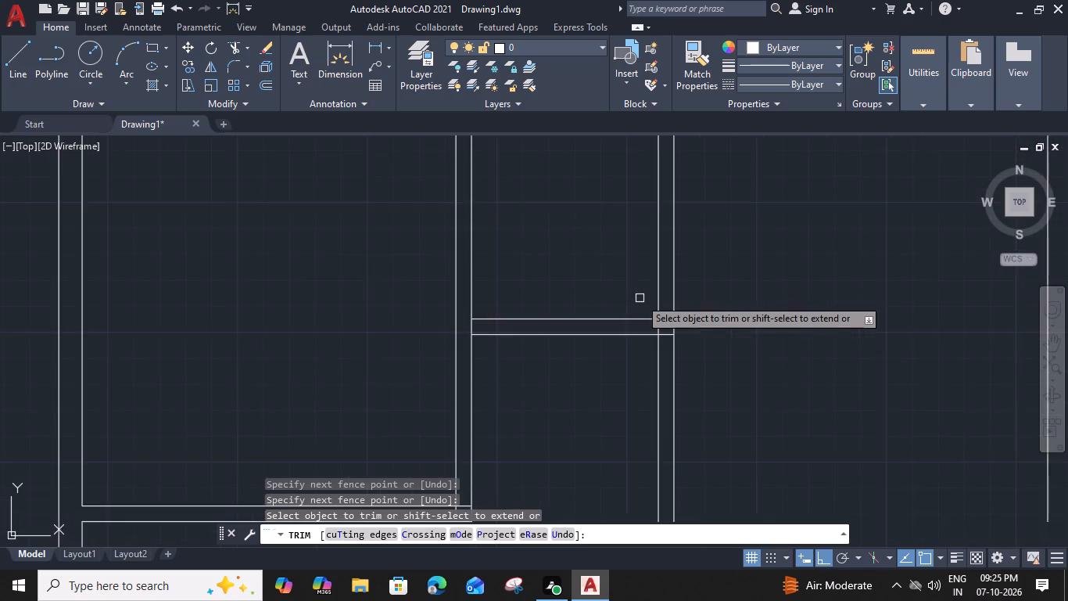
pyautogui.scroll(1, 640, 298)
pyautogui.click(683, 313)
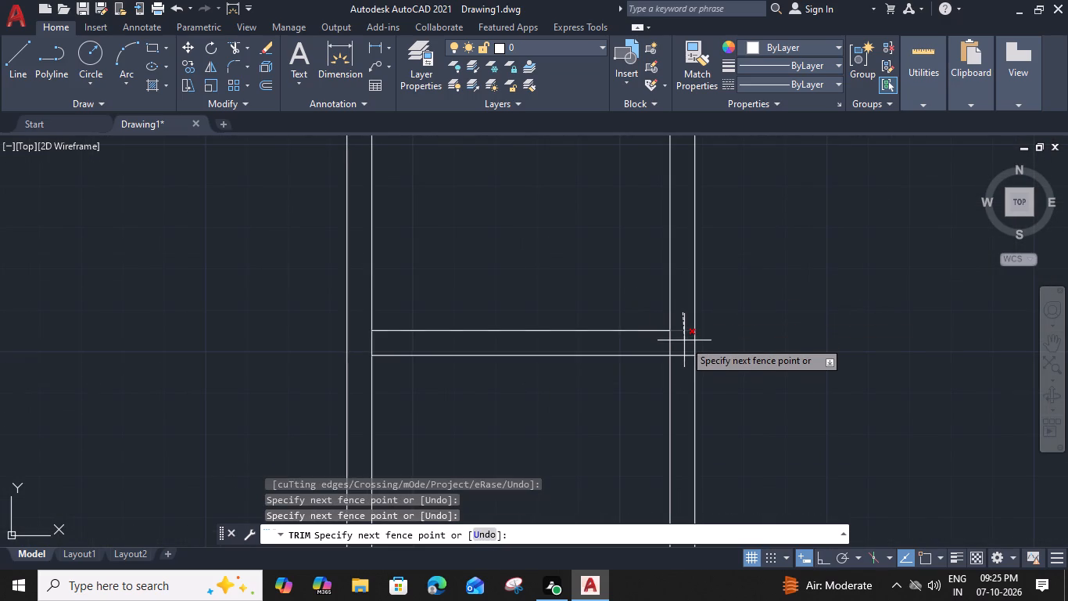
pyautogui.click(685, 367)
pyautogui.click(673, 340)
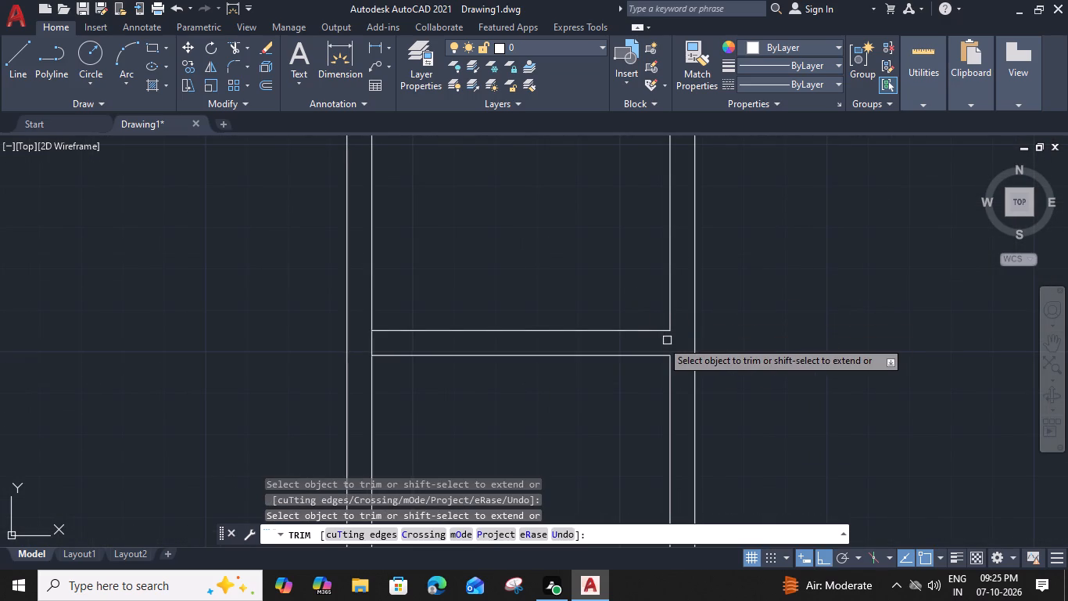
pyautogui.click(369, 346)
pyautogui.scroll(-2, 373, 347)
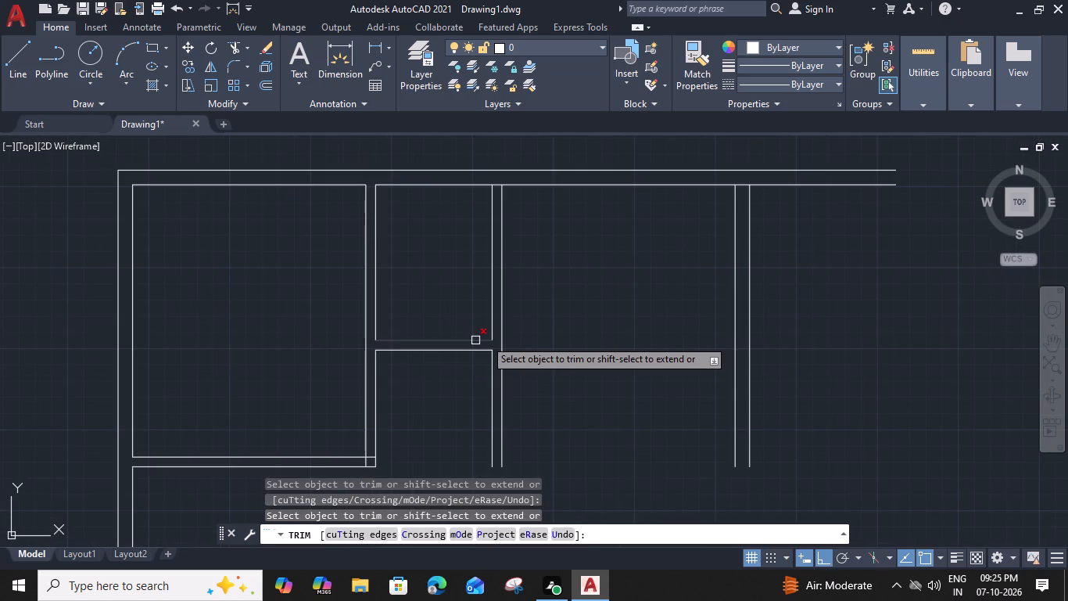
pyautogui.scroll(3, 488, 157)
pyautogui.click(517, 258)
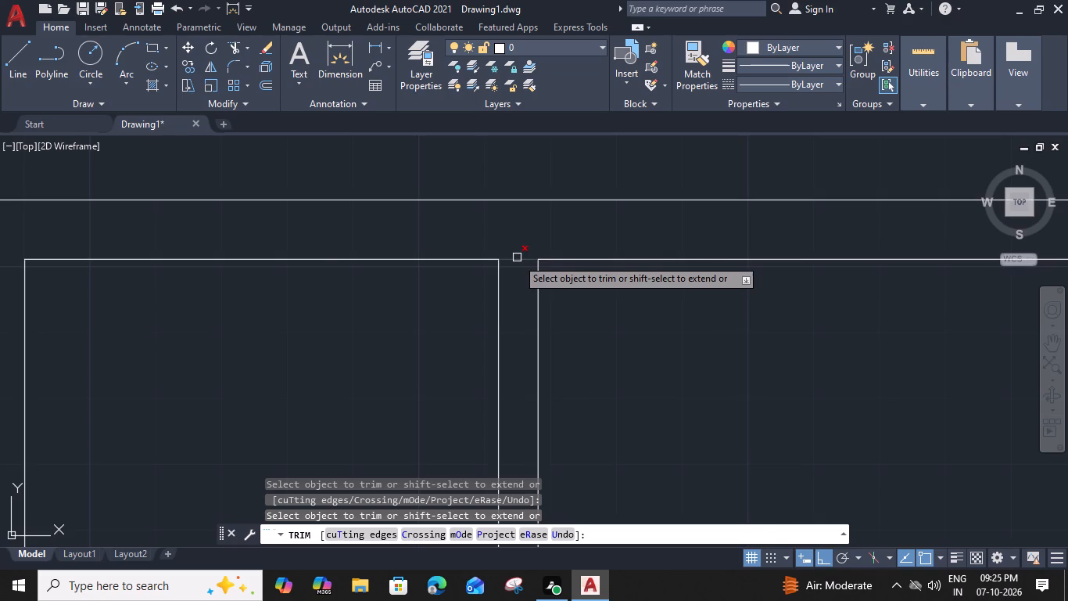
pyautogui.scroll(-5, 514, 257)
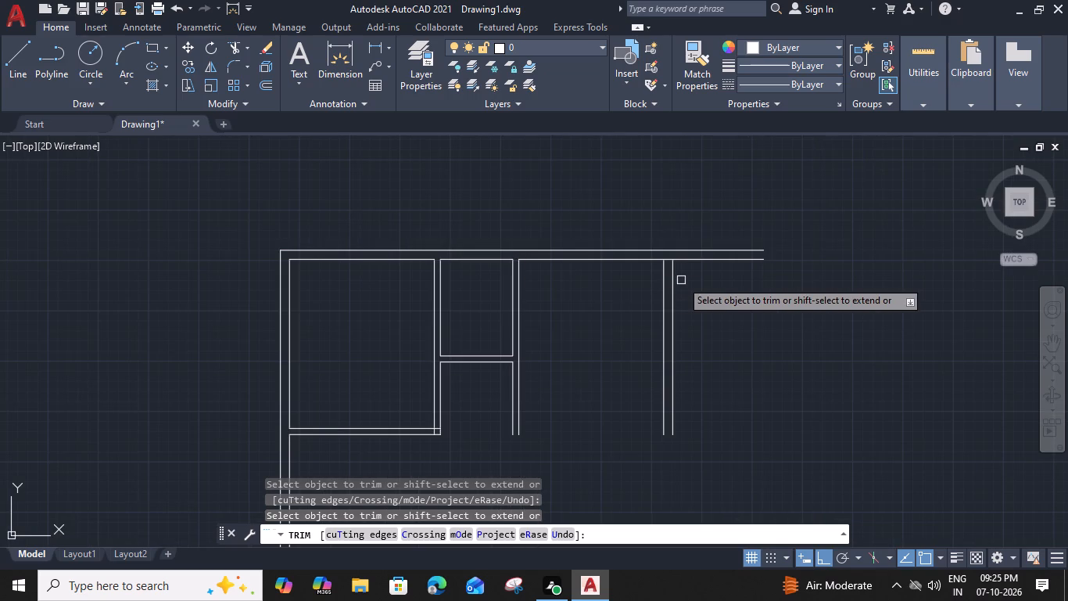
# Extend the outer right wall line to the outer top wall line and trim the surplus top wall lines at that corner.
pyautogui.keyDown('shift'); pyautogui.click(676, 284); pyautogui.keyUp('shift')
pyautogui.scroll(2, 665, 261)
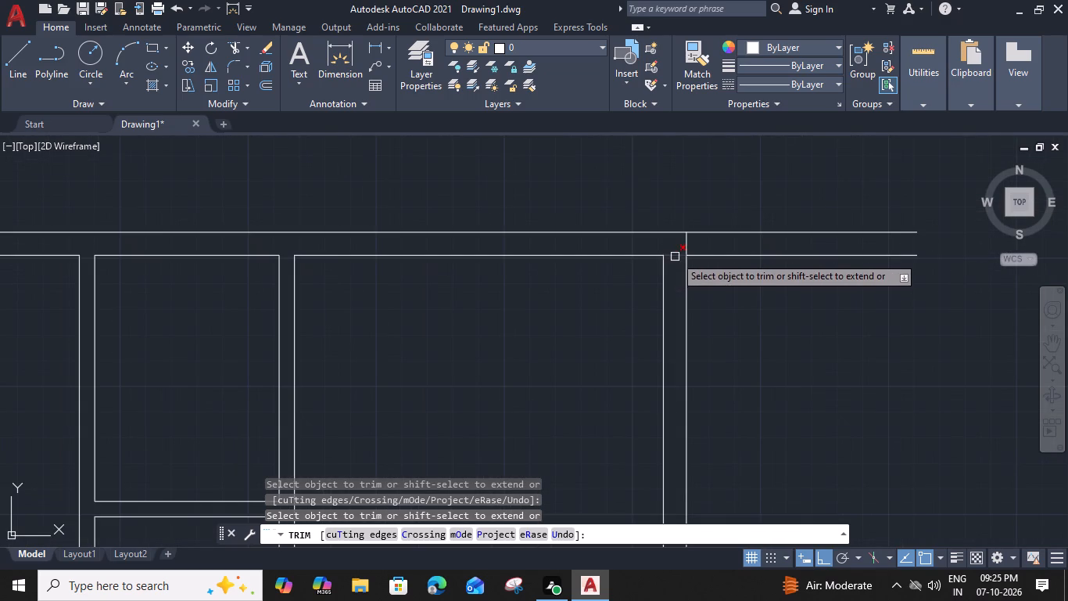
pyautogui.click(675, 255)
pyautogui.scroll(-2, 675, 255)
pyautogui.keyDown('shift'); pyautogui.click(721, 221); pyautogui.keyUp('shift')
pyautogui.keyDown('shift'); pyautogui.click(702, 350); pyautogui.keyUp('shift')
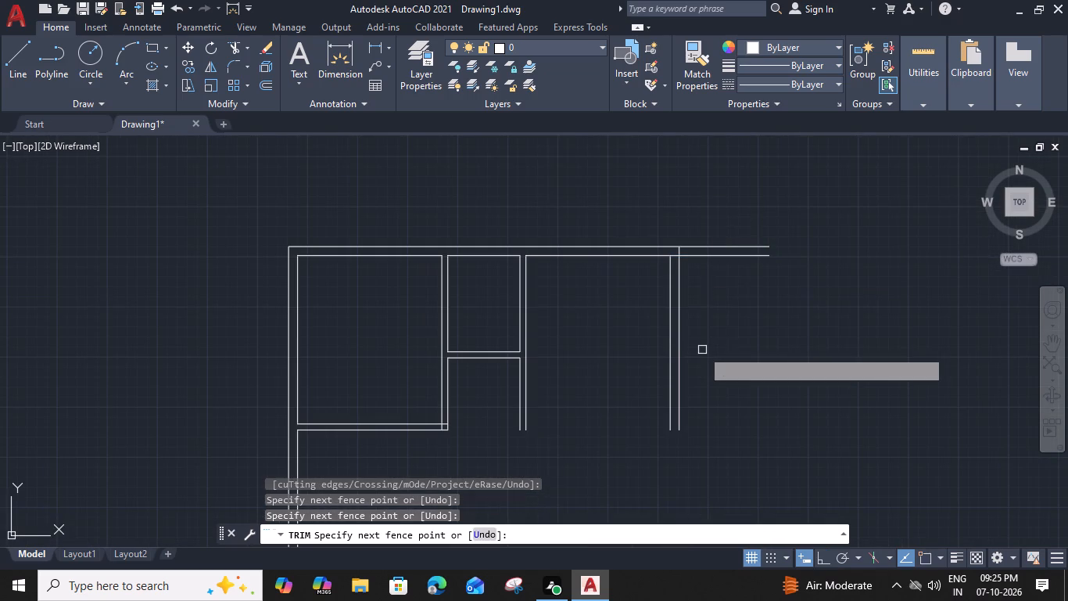
pyautogui.click(726, 229)
pyautogui.moveTo(715, 326); pyautogui.dragTo(714, 318)
pyautogui.scroll(3, 674, 246)
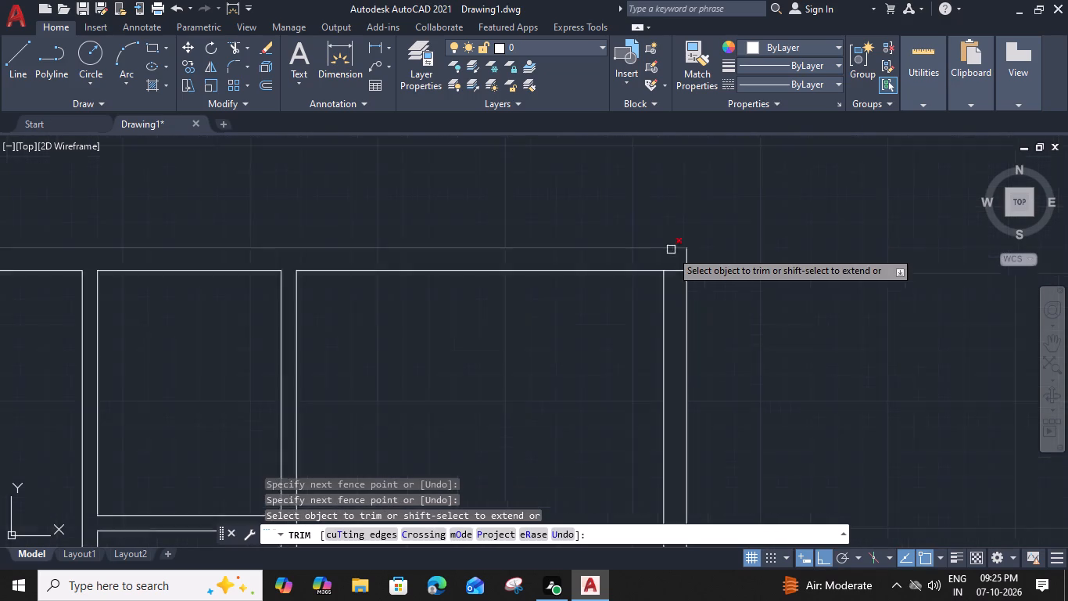
pyautogui.click(679, 279)
pyautogui.scroll(-4, 679, 279)
pyautogui.press('Escape')
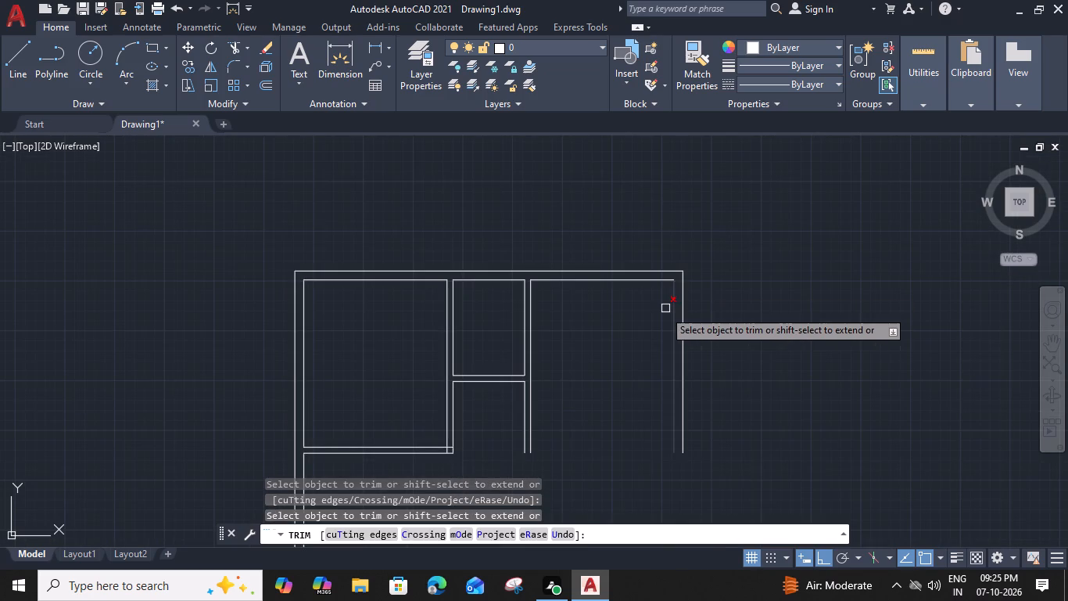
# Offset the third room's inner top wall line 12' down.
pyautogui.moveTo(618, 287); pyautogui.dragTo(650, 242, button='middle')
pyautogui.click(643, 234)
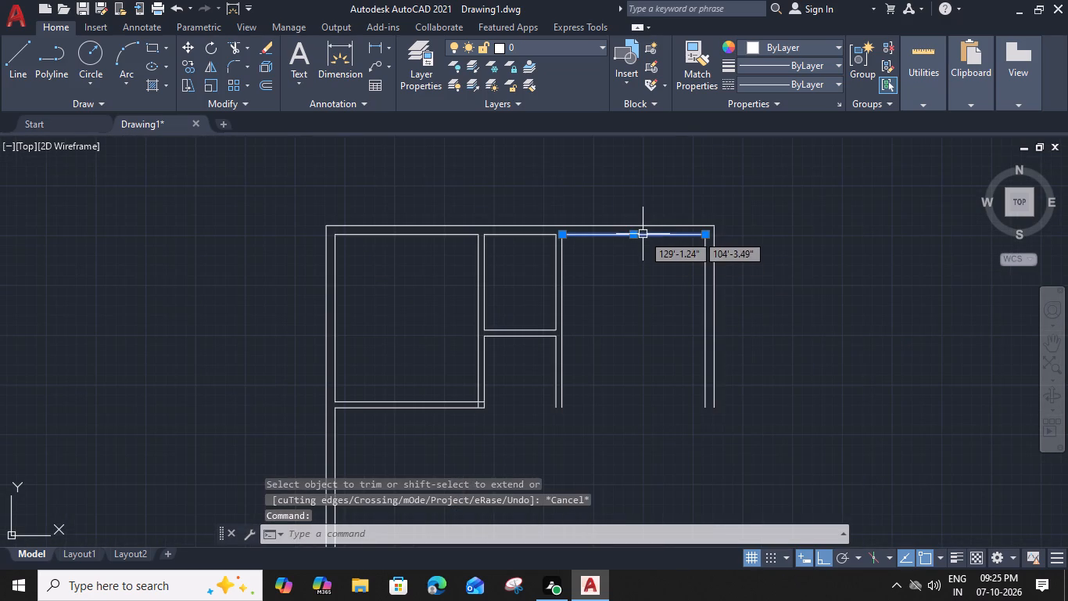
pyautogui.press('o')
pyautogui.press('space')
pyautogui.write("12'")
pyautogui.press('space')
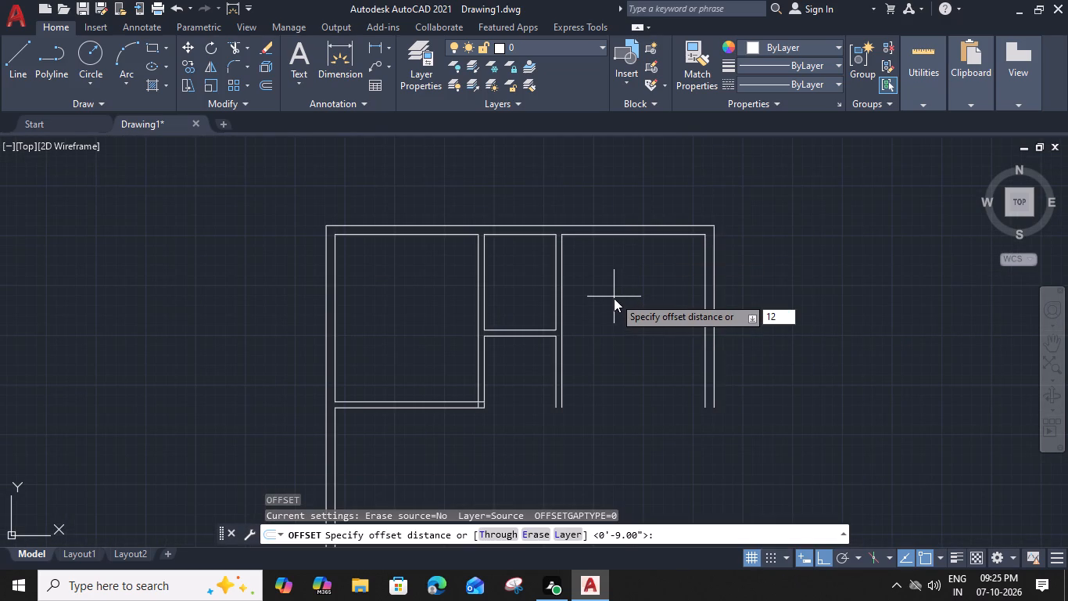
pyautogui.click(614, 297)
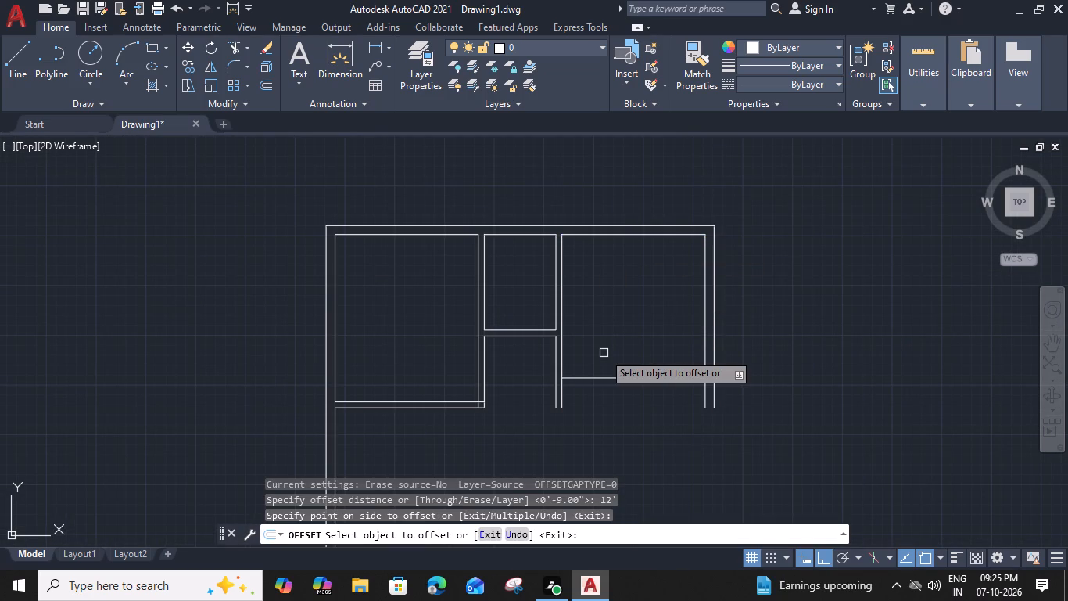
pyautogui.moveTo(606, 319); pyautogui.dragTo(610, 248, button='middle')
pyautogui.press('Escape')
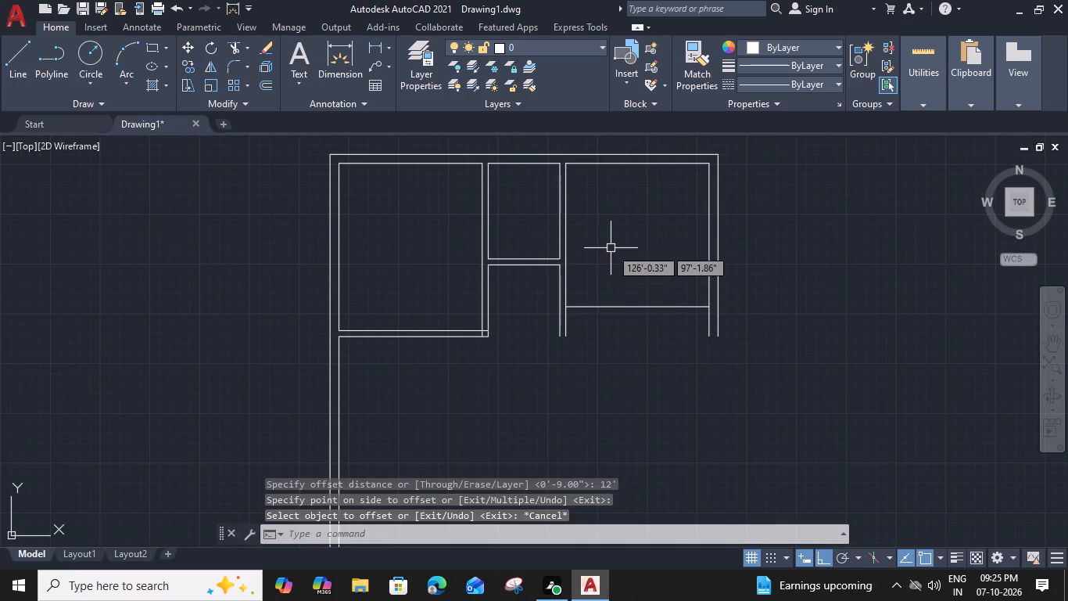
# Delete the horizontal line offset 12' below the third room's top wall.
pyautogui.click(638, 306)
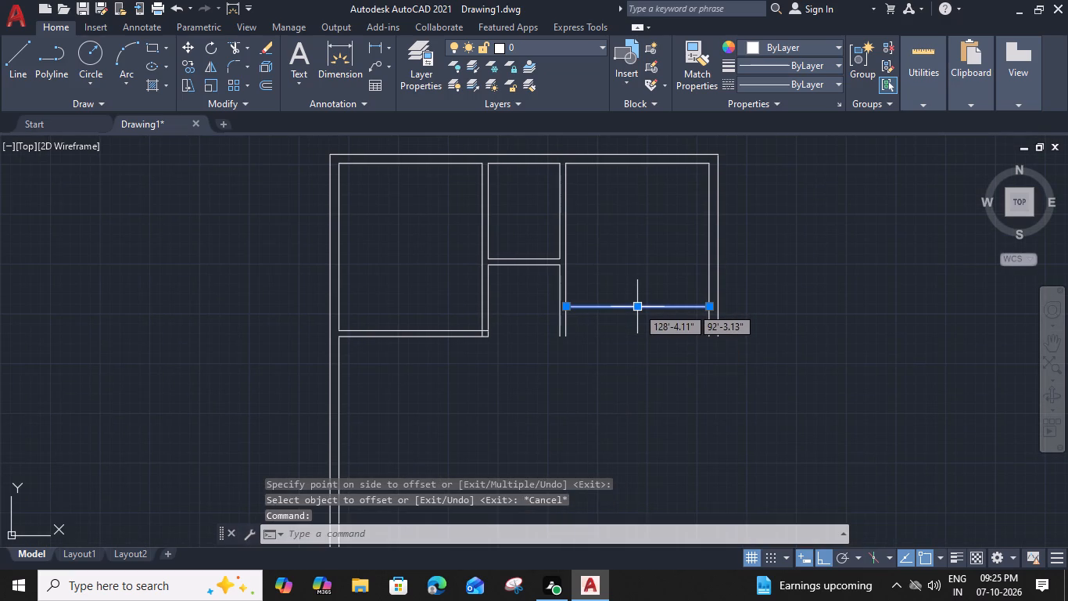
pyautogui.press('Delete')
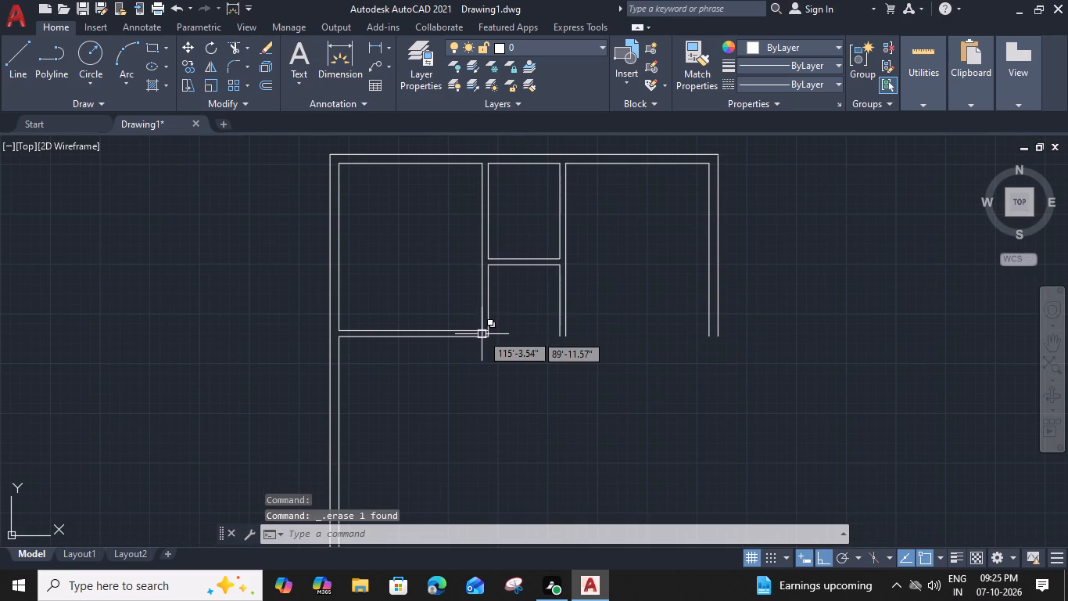
# Extend both lines of the first room's bottom partition across the plan to the right wall.
pyautogui.press('e')
pyautogui.write('x')
pyautogui.press('space')
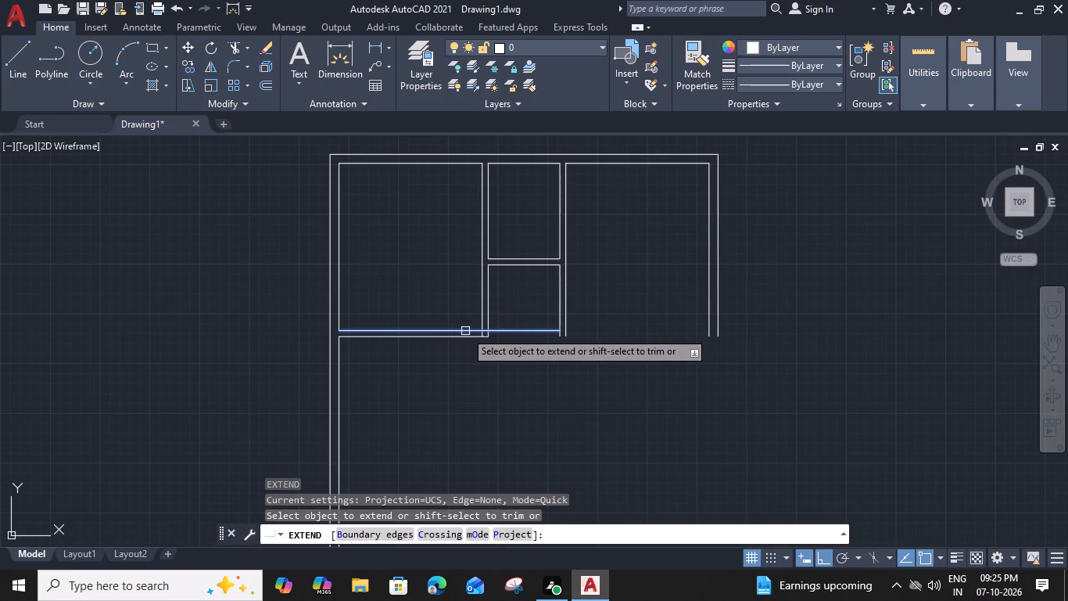
pyautogui.click(465, 331)
pyautogui.click(475, 329)
pyautogui.click(547, 330)
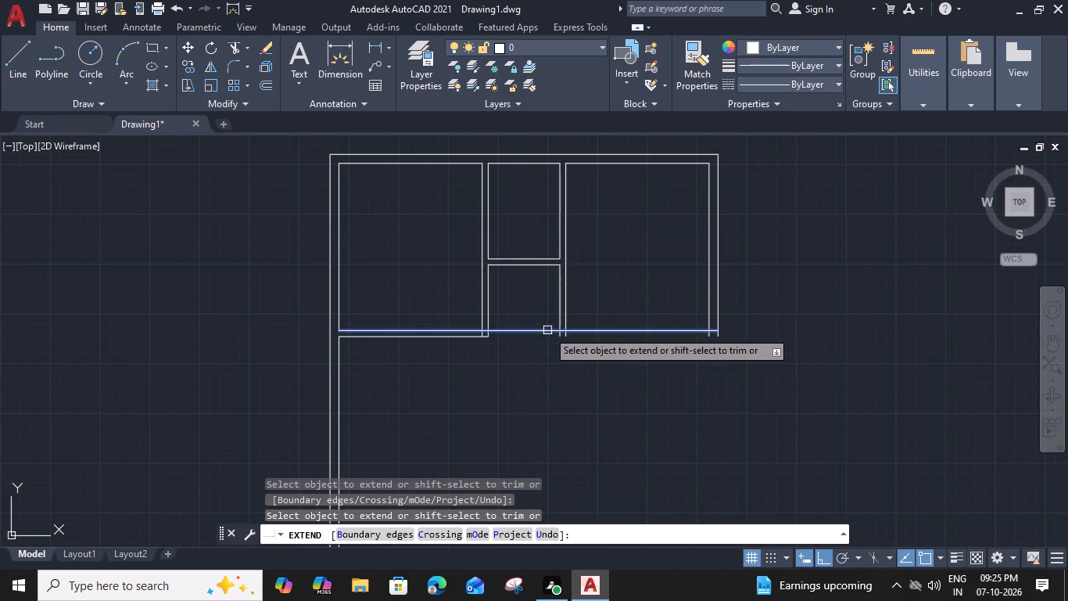
pyautogui.click(468, 337)
pyautogui.click(525, 338)
pyautogui.click(540, 338)
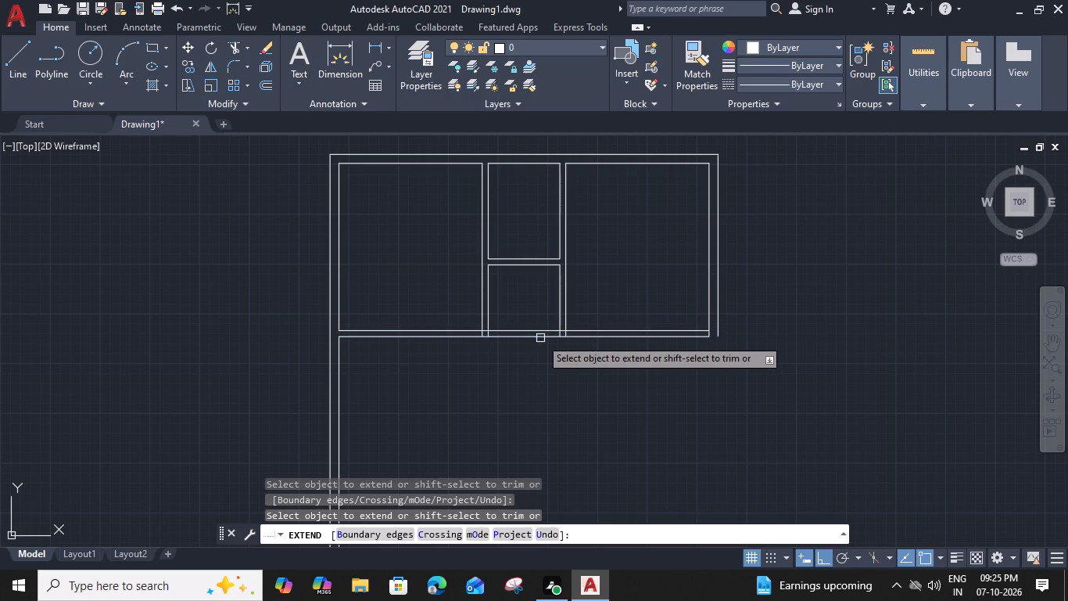
pyautogui.click(624, 336)
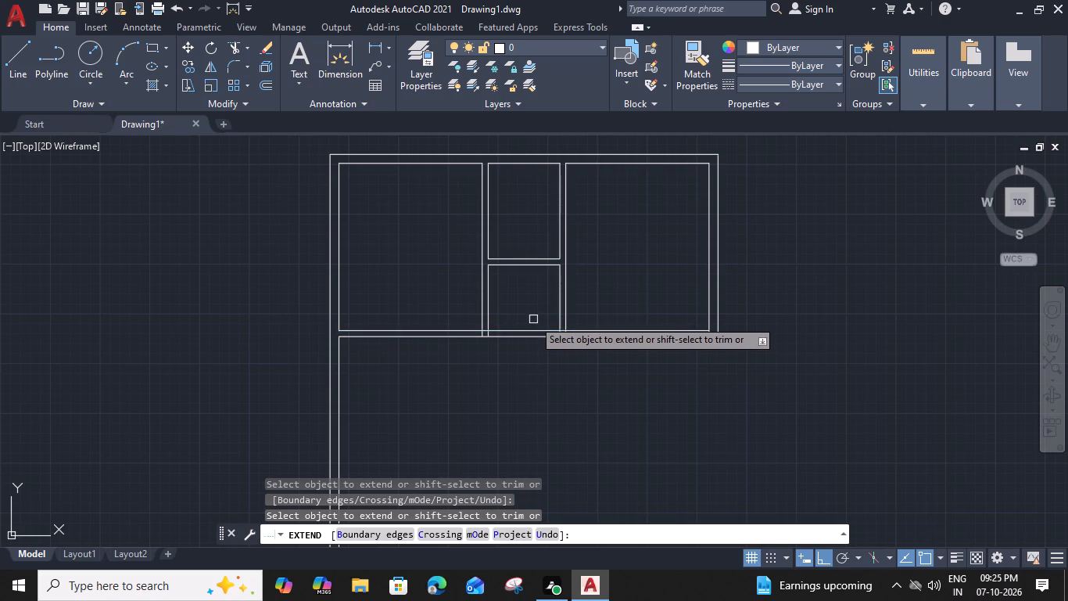
# Trim the extended partition pair across the middle room and clean up the wall corners on both sides of the opening.
pyautogui.keyDown('shift'); pyautogui.click(533, 318); pyautogui.keyUp('shift')
pyautogui.keyDown('shift'); pyautogui.click(528, 374); pyautogui.keyUp('shift')
pyautogui.scroll(3, 561, 337)
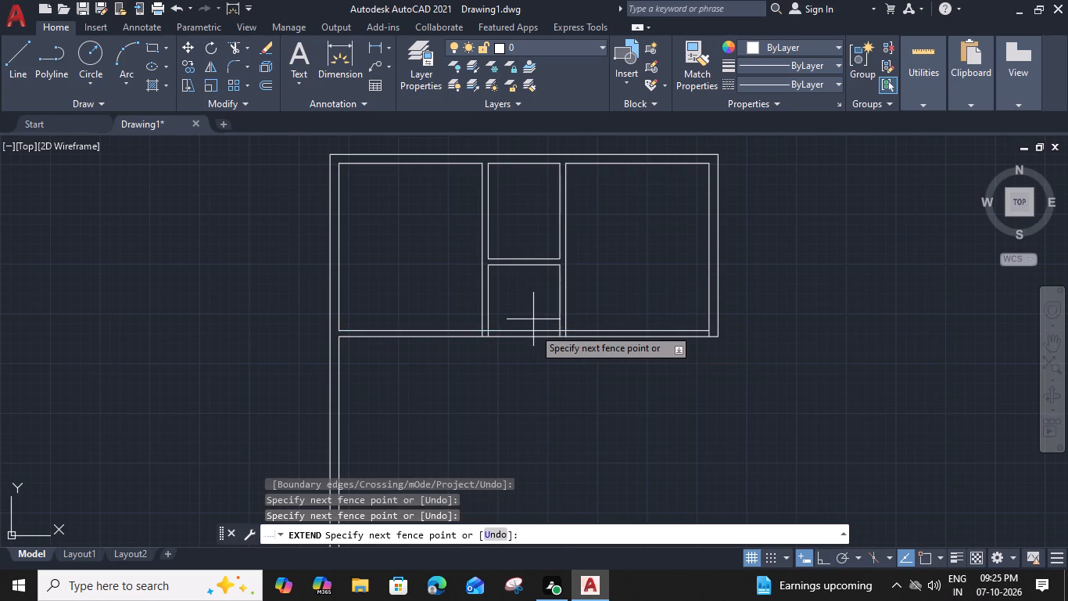
pyautogui.keyDown('shift'); pyautogui.click(568, 311); pyautogui.keyUp('shift')
pyautogui.keyDown('shift'); pyautogui.click(584, 323); pyautogui.keyUp('shift')
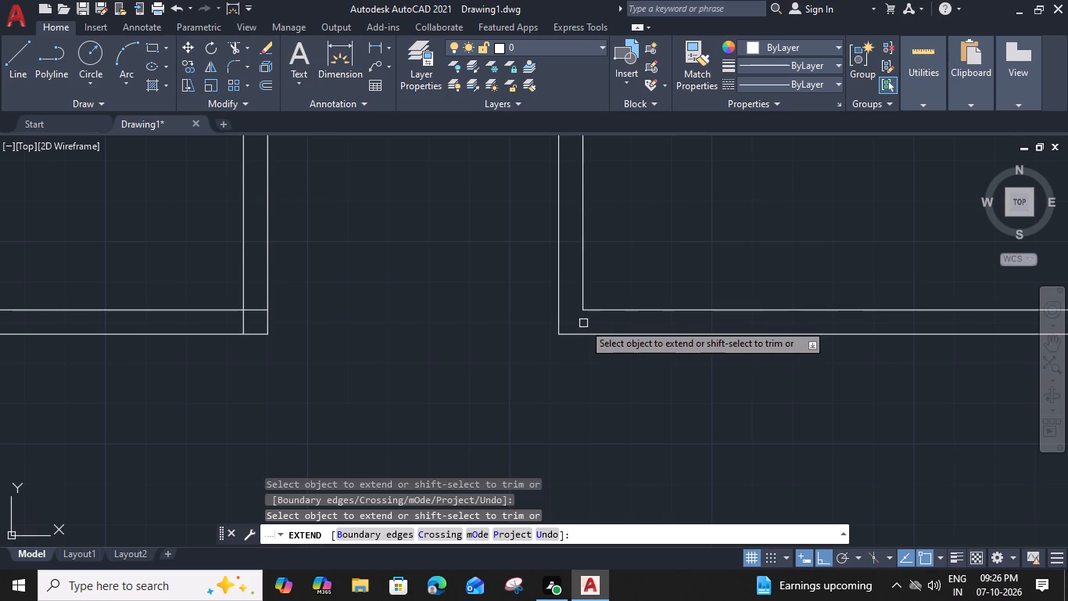
pyautogui.keyDown('shift'); pyautogui.click(243, 324); pyautogui.keyUp('shift')
pyautogui.keyDown('shift'); pyautogui.click(253, 312); pyautogui.keyUp('shift')
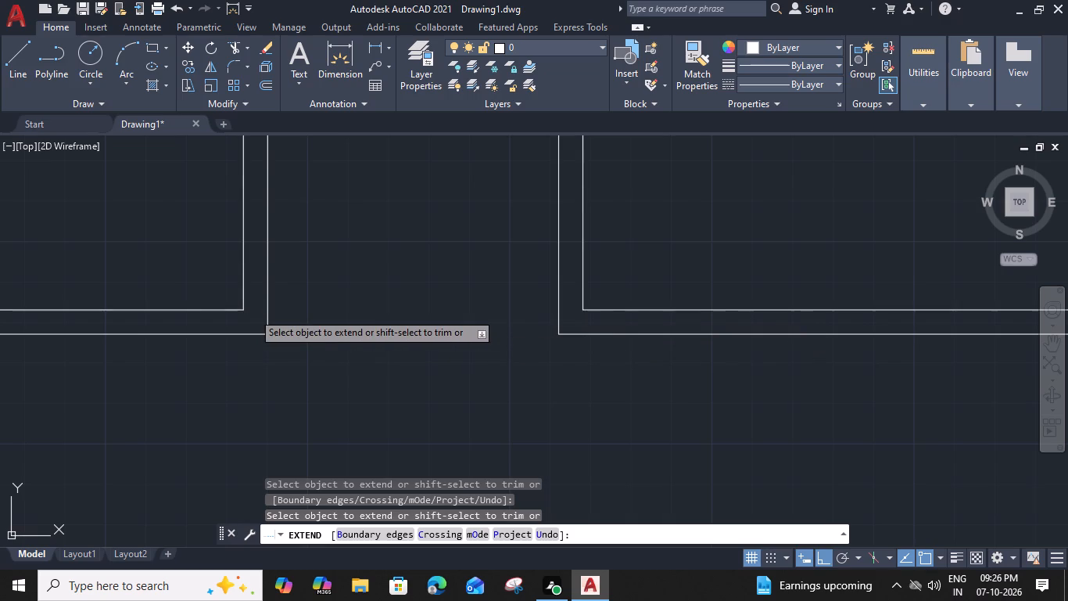
# Offset the lower line of the first room's bottom partition, beside the left outer wall, 14' down.
pyautogui.scroll(-3, 253, 312)
pyautogui.press('Escape')
pyautogui.moveTo(292, 349); pyautogui.dragTo(460, 259, button='middle')
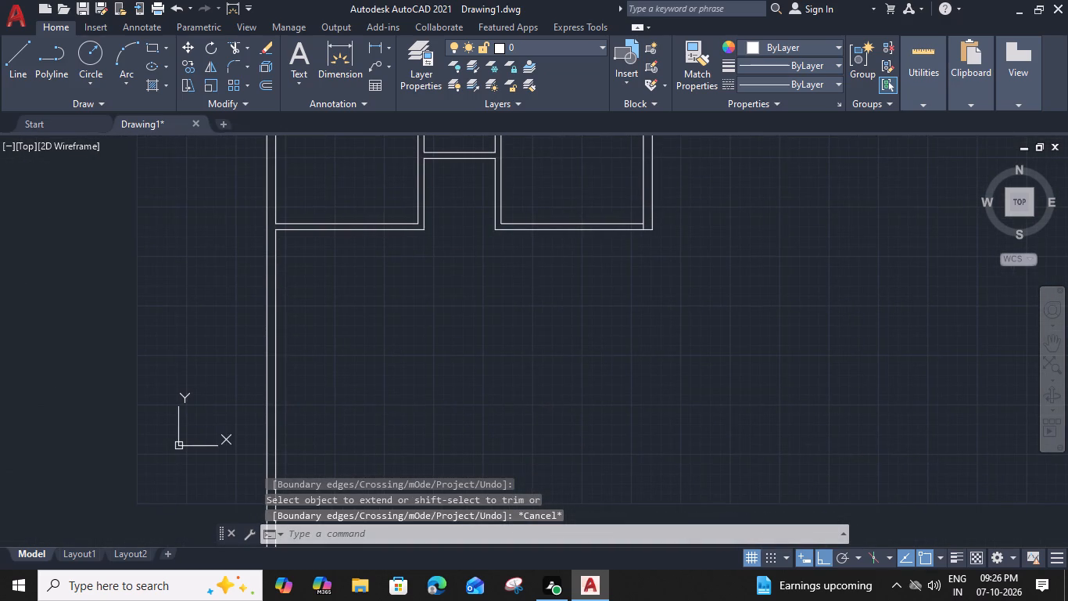
pyautogui.click(356, 231)
pyautogui.press('o')
pyautogui.press('space')
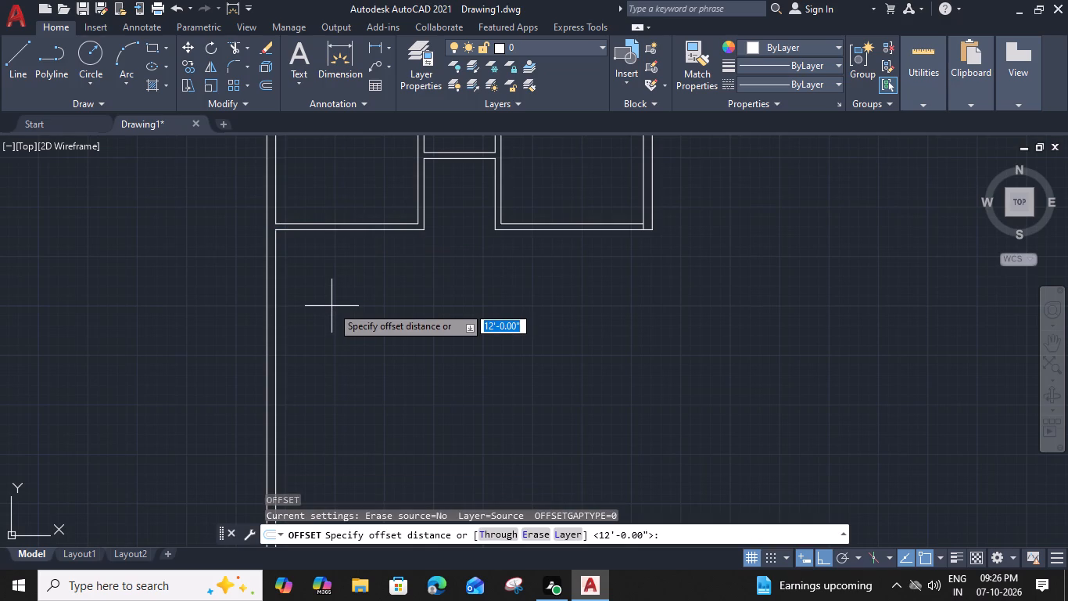
pyautogui.press('1')
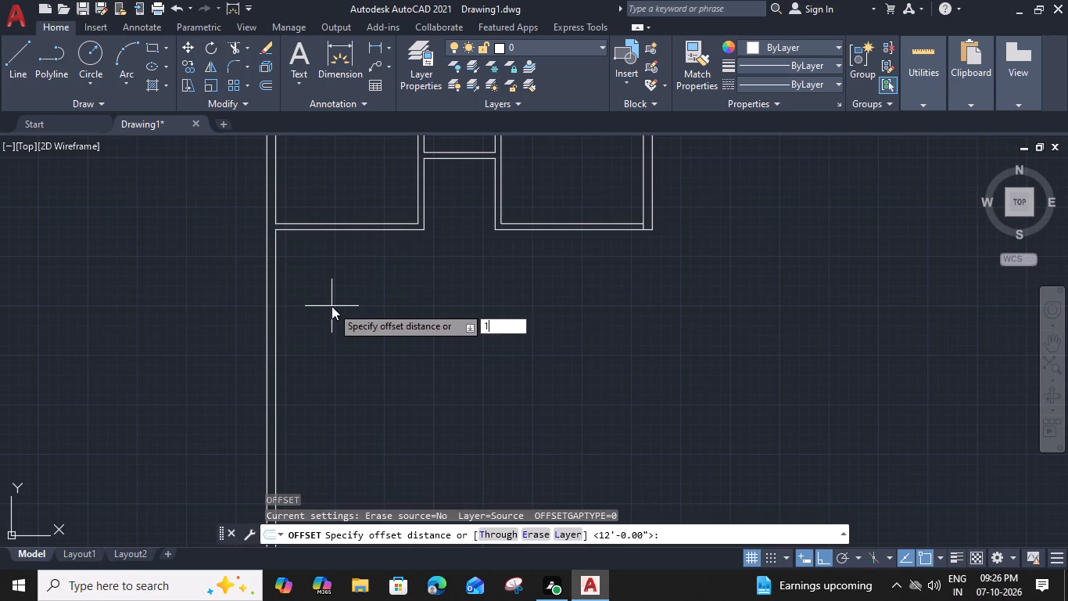
pyautogui.write("4'")
pyautogui.press('space')
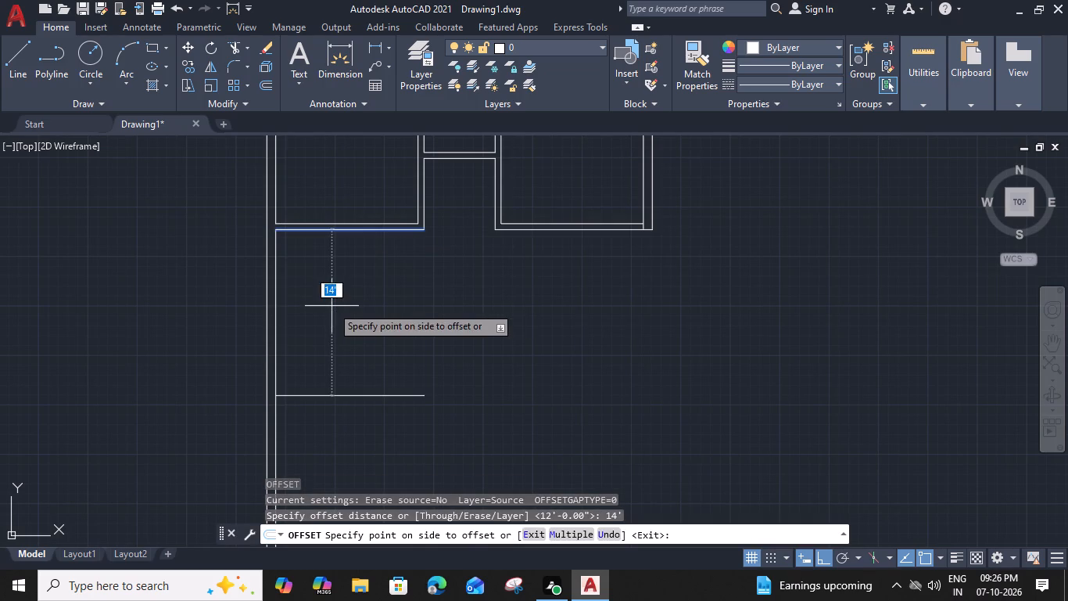
pyautogui.click(333, 346)
# Offset the short horizontal line 14' below the first room's bottom partition 9" down for the wall thickness.
pyautogui.moveTo(346, 340); pyautogui.dragTo(341, 272, button='middle')
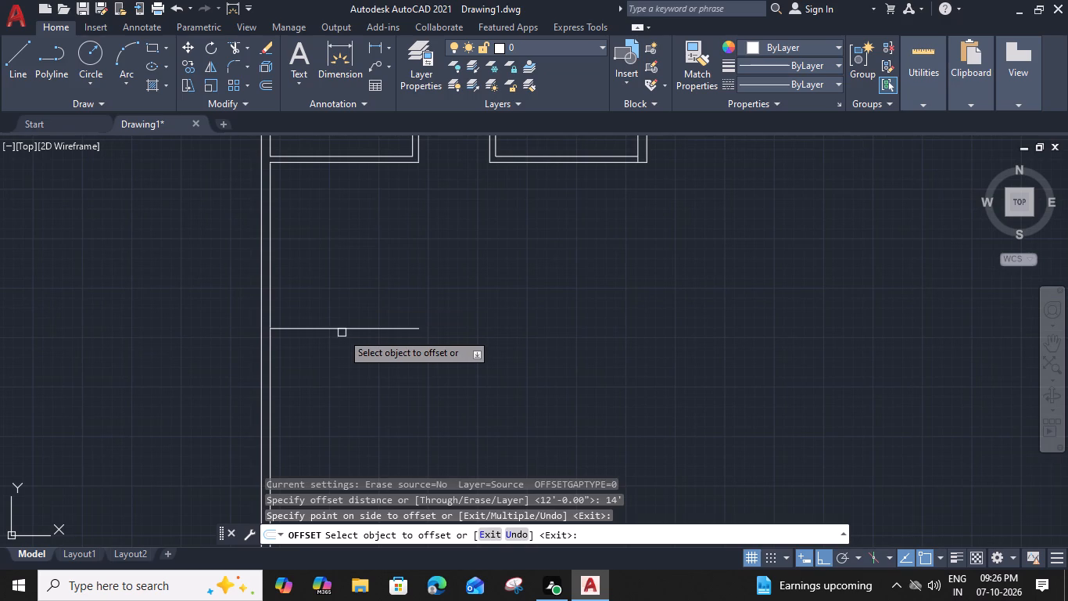
pyautogui.click(342, 333)
pyautogui.click(342, 328)
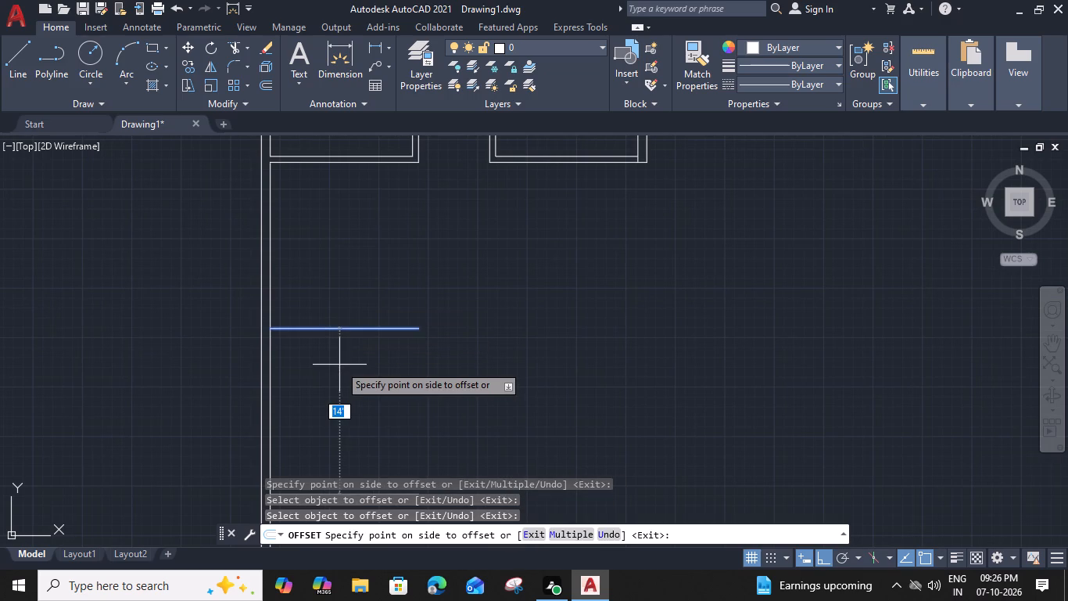
pyautogui.press('9')
pyautogui.hotkey('shift', '"')
pyautogui.press('Return')
pyautogui.scroll(-1, 367, 357)
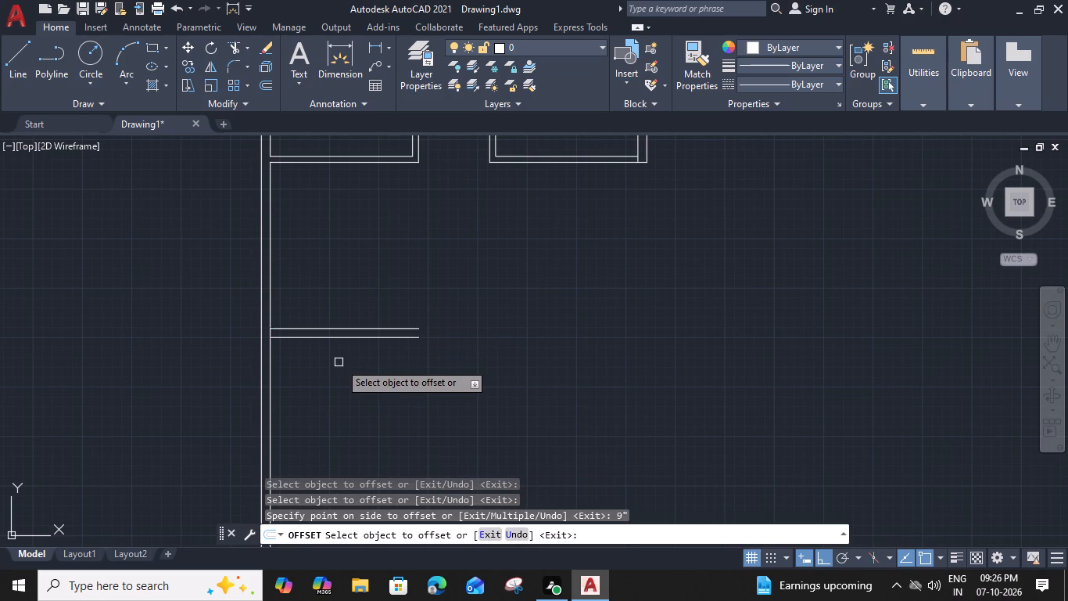
pyautogui.moveTo(435, 336); pyautogui.dragTo(552, 273, button='middle')
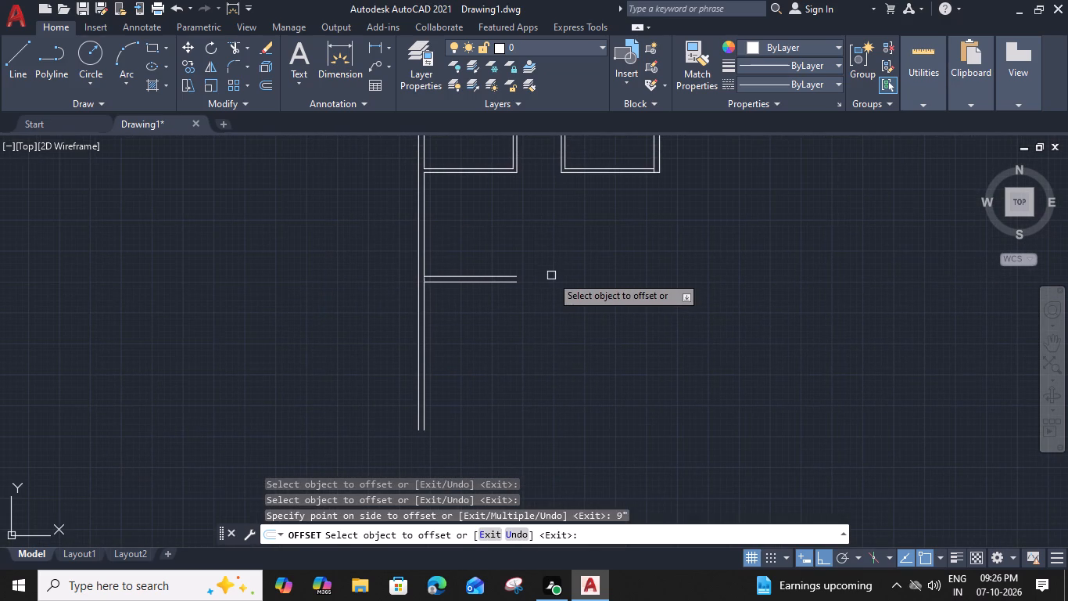
pyautogui.moveTo(547, 282); pyautogui.dragTo(499, 314, button='middle')
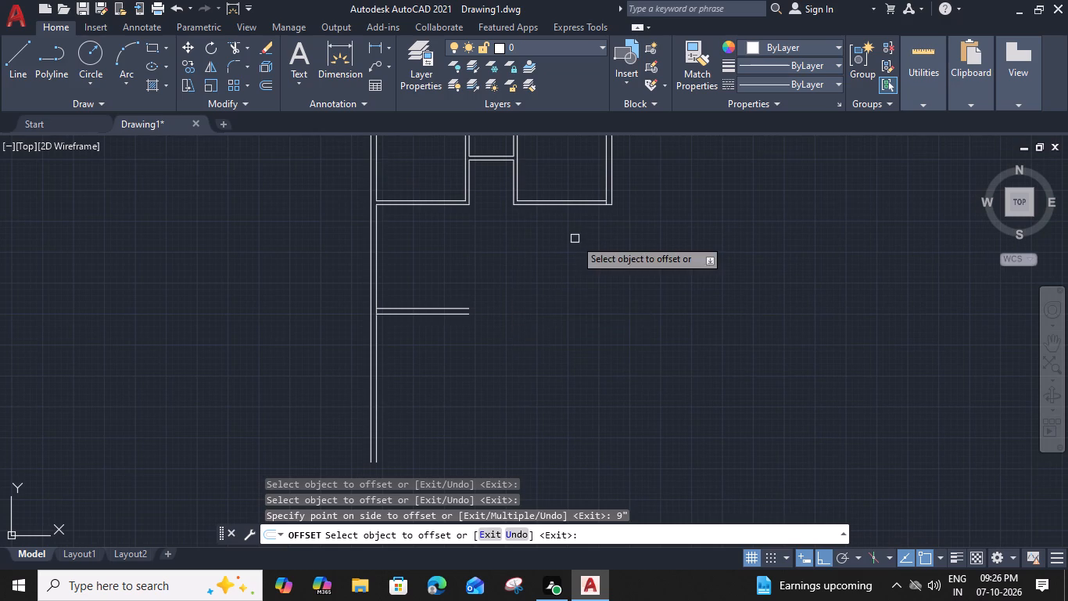
pyautogui.press('Escape')
pyautogui.moveTo(575, 239); pyautogui.dragTo(539, 227, button='middle')
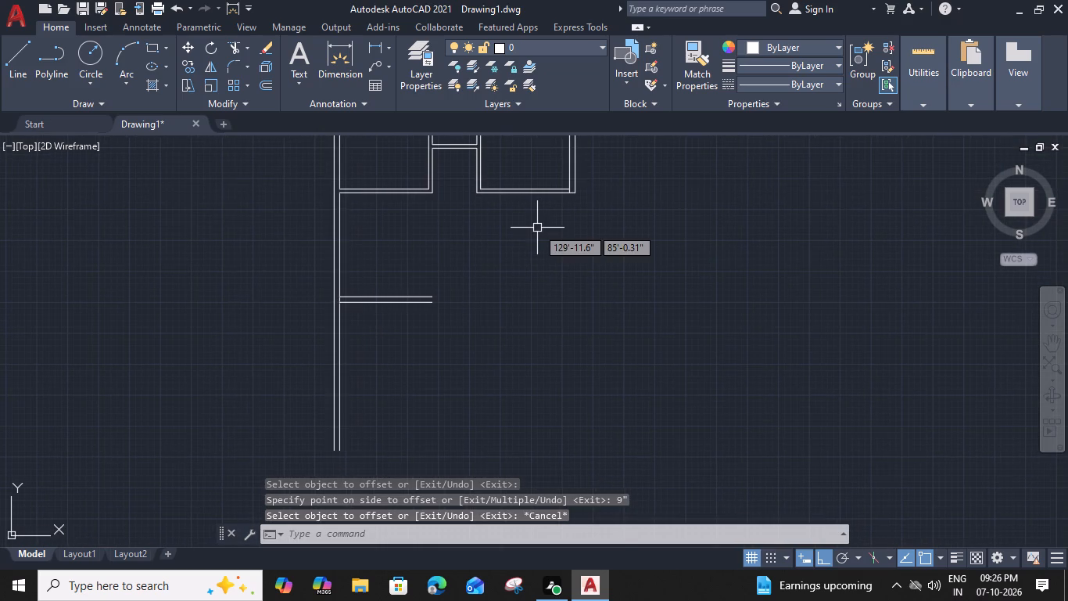
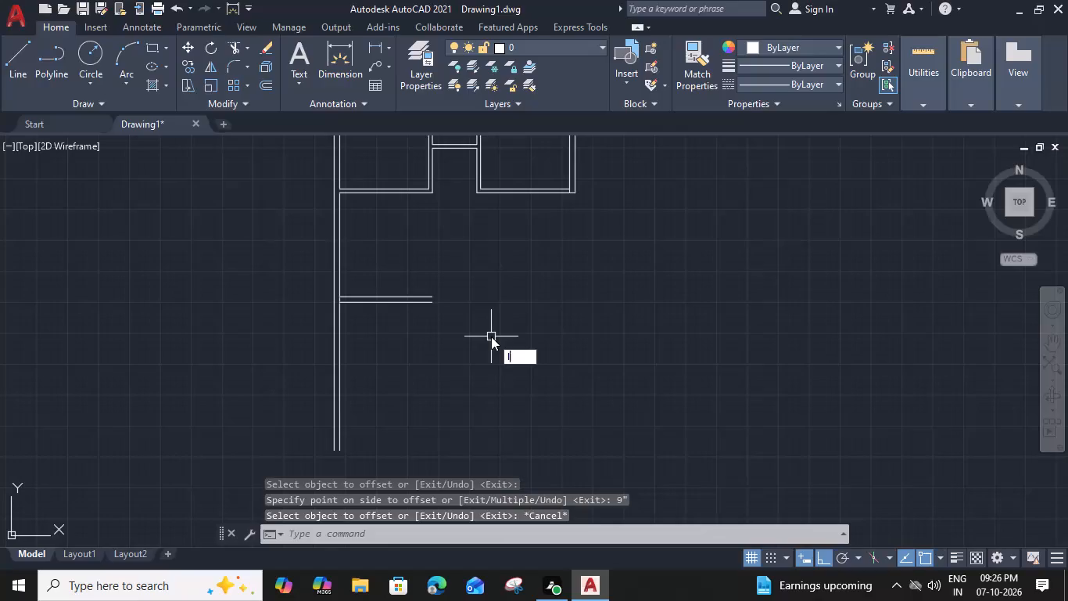
# Draw a horizontal line about 26' long to the right from the bottom end of the left outer wall's inner line.
pyautogui.click(340, 452)
pyautogui.click(535, 452)
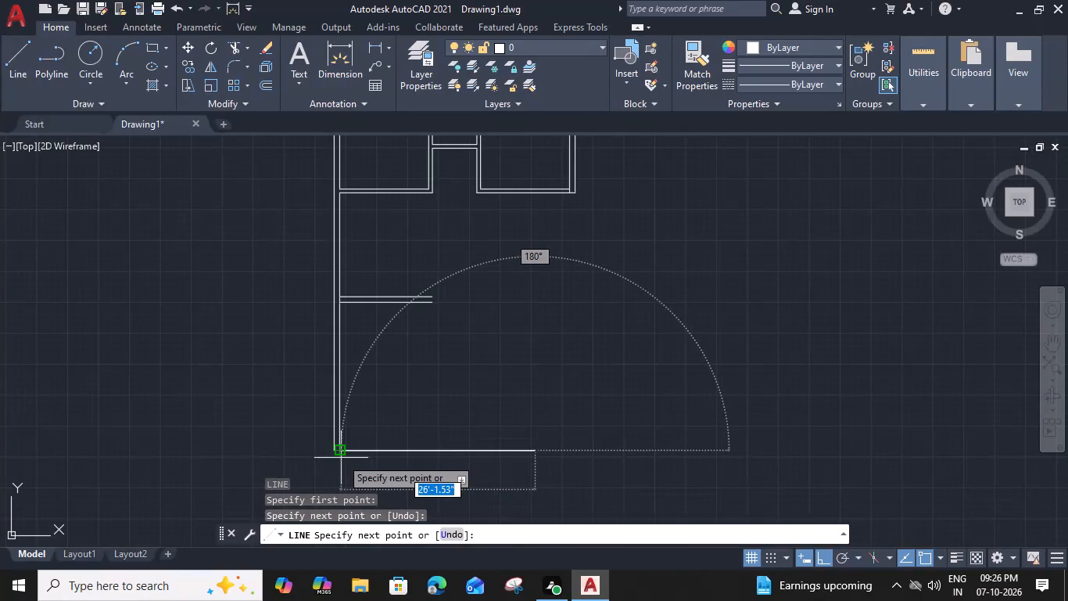
pyautogui.press('Escape')
# Offset the new bottom line 9" down for the outer wall thickness.
pyautogui.scroll(1, 332, 458)
pyautogui.click(404, 447)
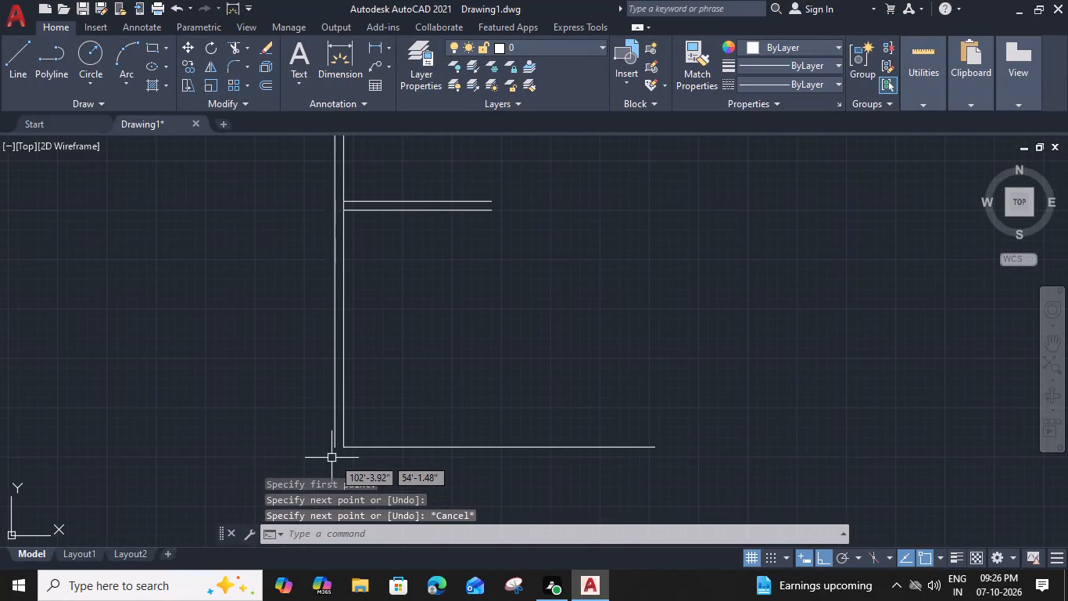
pyautogui.press('o')
pyautogui.press('space')
pyautogui.press('9')
pyautogui.hotkey('shift', '"')
pyautogui.press('Return')
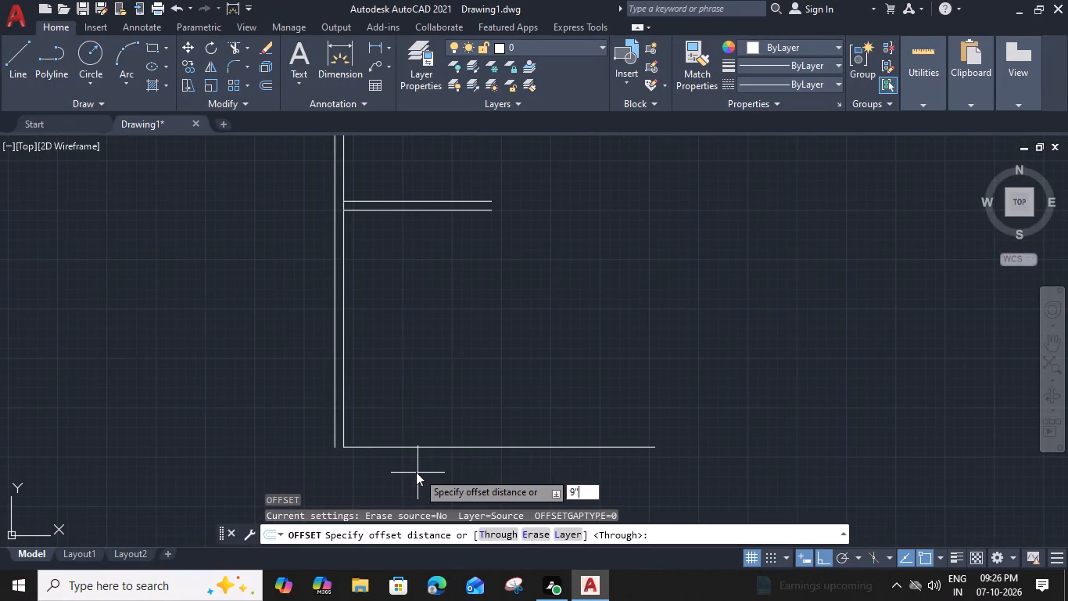
pyautogui.click(418, 472)
pyautogui.press('Escape')
# Fillet the lower bottom-wall line with the left wall's outer line to close the bottom-left corner at zero radius.
pyautogui.moveTo(440, 394); pyautogui.dragTo(426, 326, button='middle')
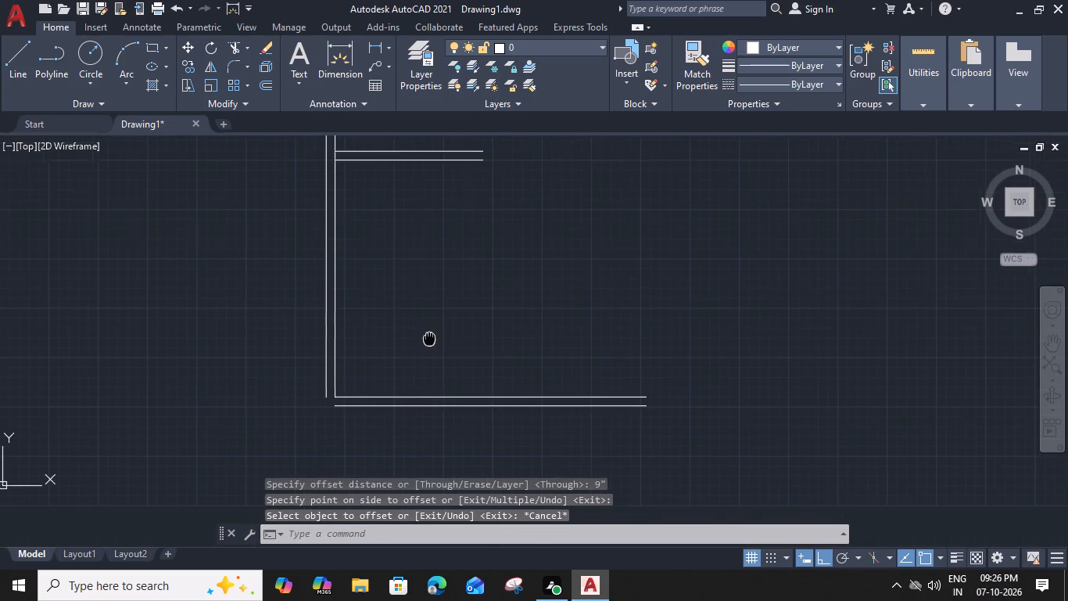
pyautogui.write('f')
pyautogui.press('space')
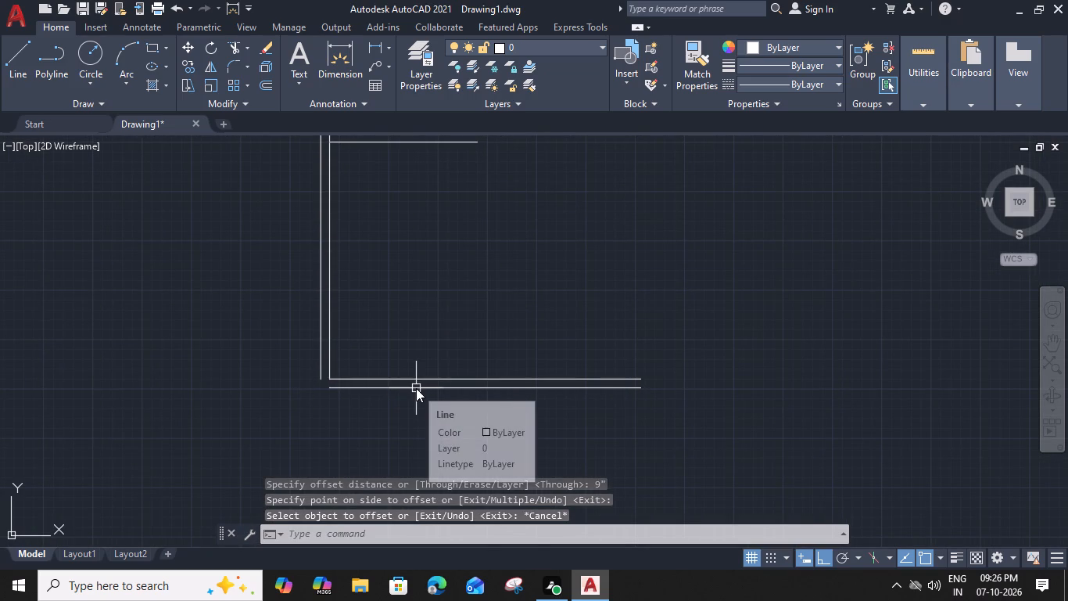
pyautogui.click(356, 389)
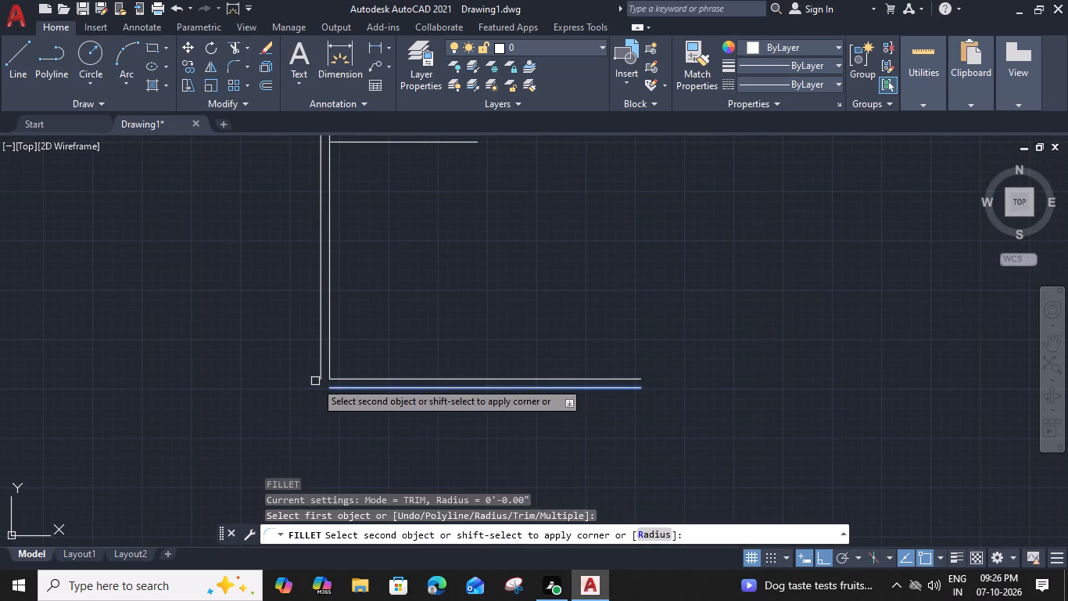
pyautogui.click(320, 369)
pyautogui.press('Escape')
# Fillet the inner and outer bottom-wall lines with the matching right-wall lines, using the Multiple option, to close the bottom-right corner.
pyautogui.scroll(-2, 510, 354)
pyautogui.moveTo(570, 343); pyautogui.dragTo(482, 345, button='middle')
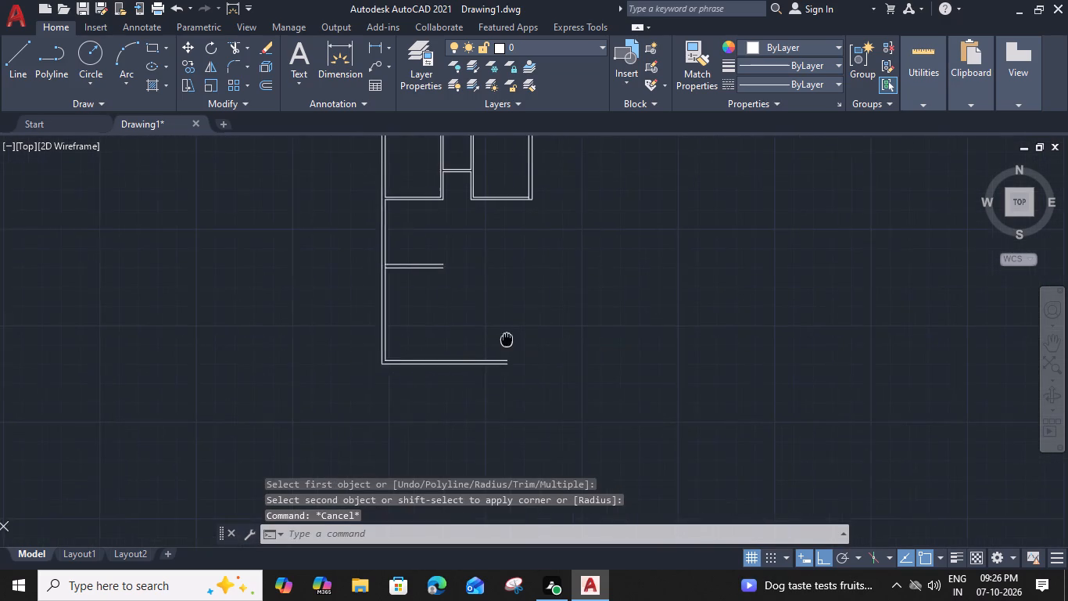
pyautogui.moveTo(482, 345); pyautogui.dragTo(490, 371, button='middle')
pyautogui.write('f')
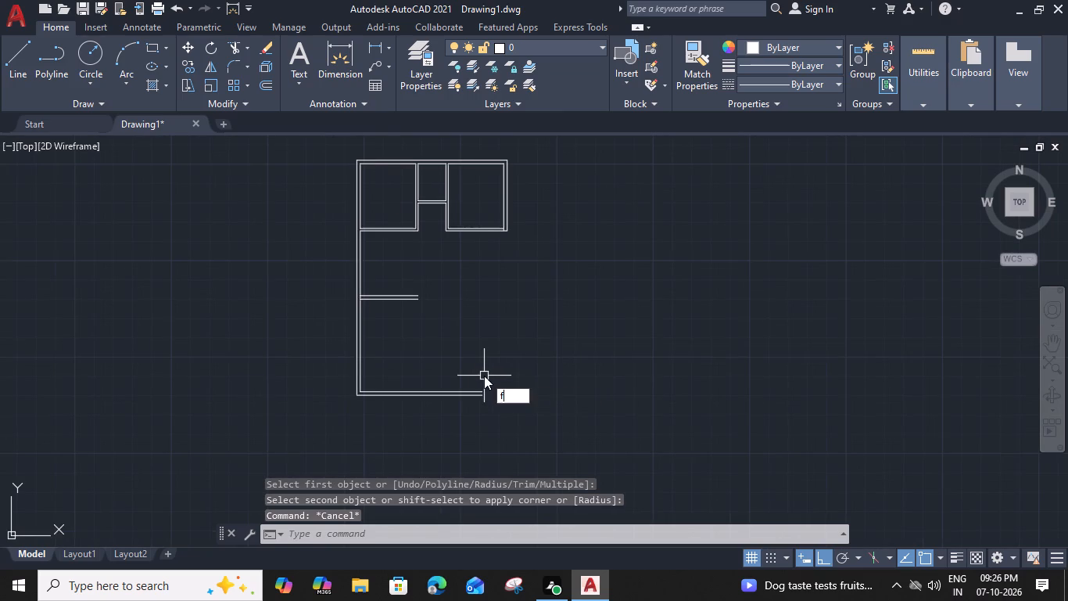
pyautogui.press('space')
pyautogui.press('m')
pyautogui.press('space')
pyautogui.scroll(2, 479, 379)
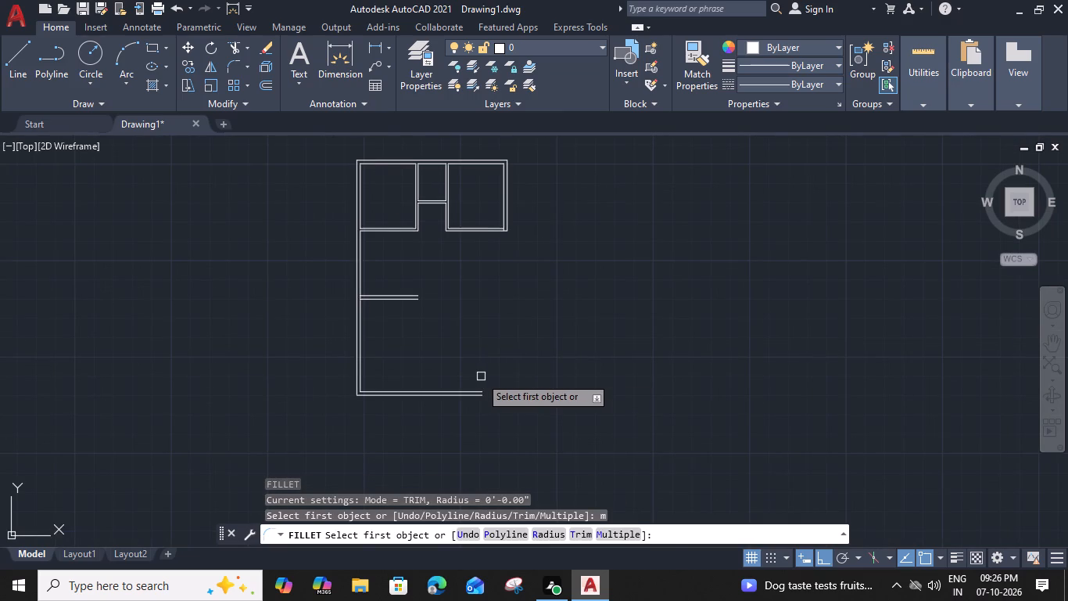
pyautogui.click(467, 414)
pyautogui.scroll(-2, 467, 403)
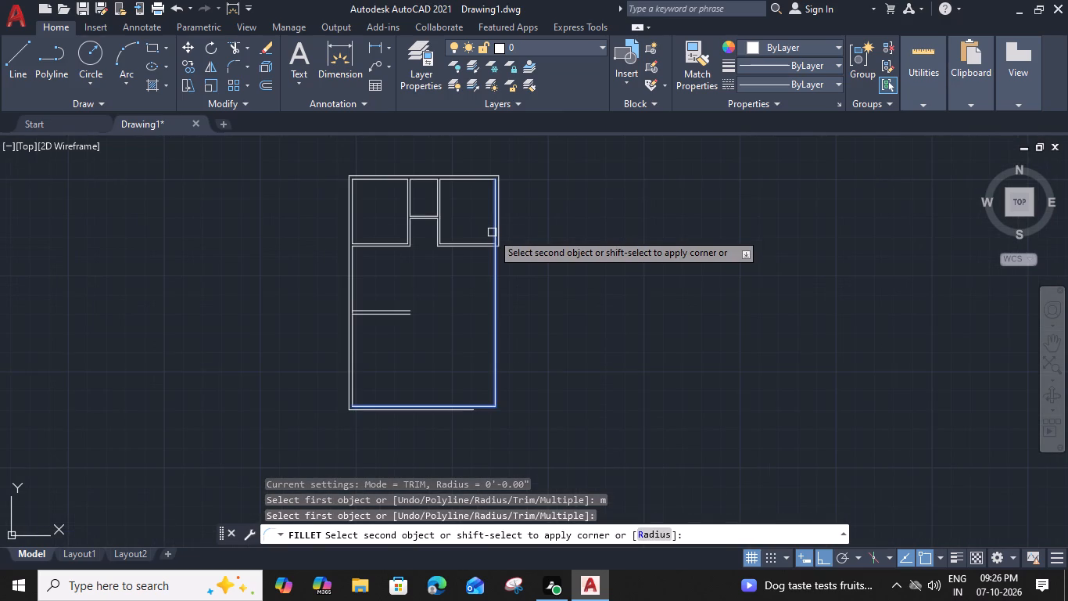
pyautogui.click(492, 232)
pyautogui.click(467, 413)
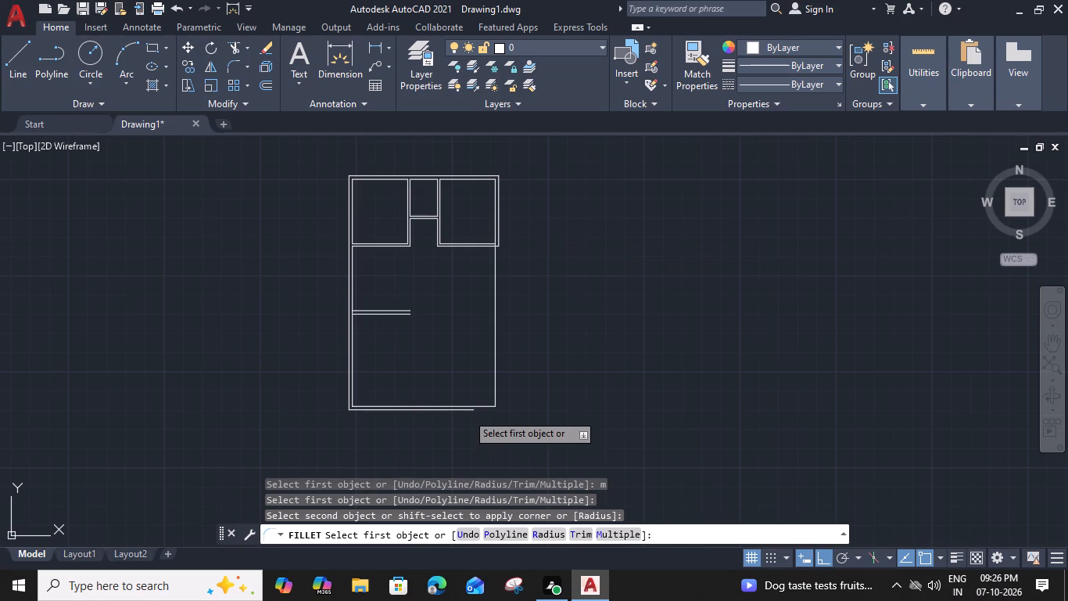
pyautogui.click(501, 236)
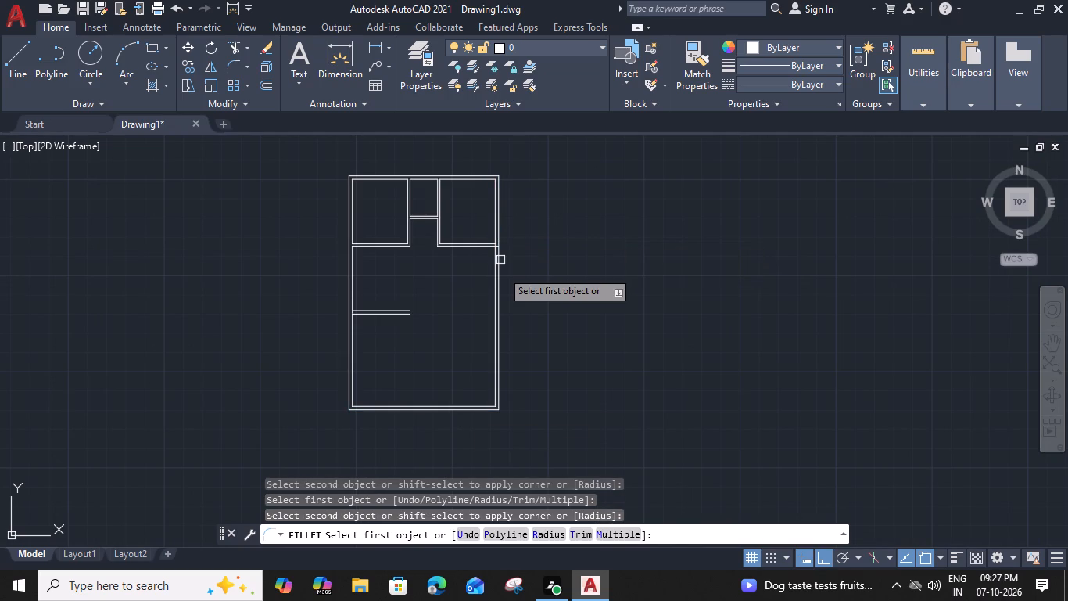
pyautogui.moveTo(457, 365); pyautogui.dragTo(549, 351, button='middle')
pyautogui.press('Escape')
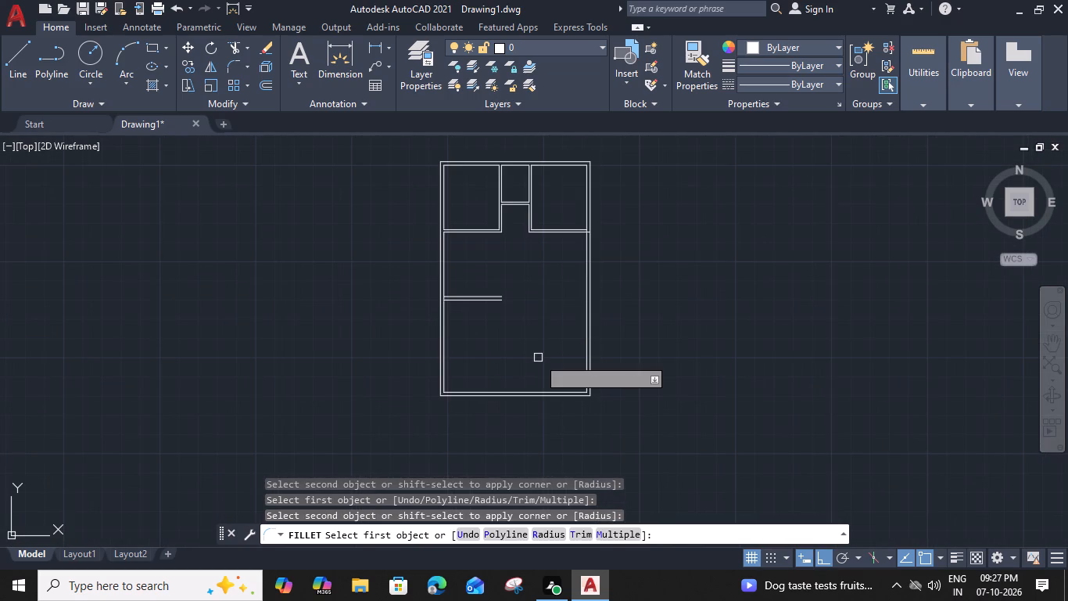
# Offset the lower line of the top-right room's bottom partition 10' down.
pyautogui.moveTo(507, 310); pyautogui.dragTo(518, 318, button='middle')
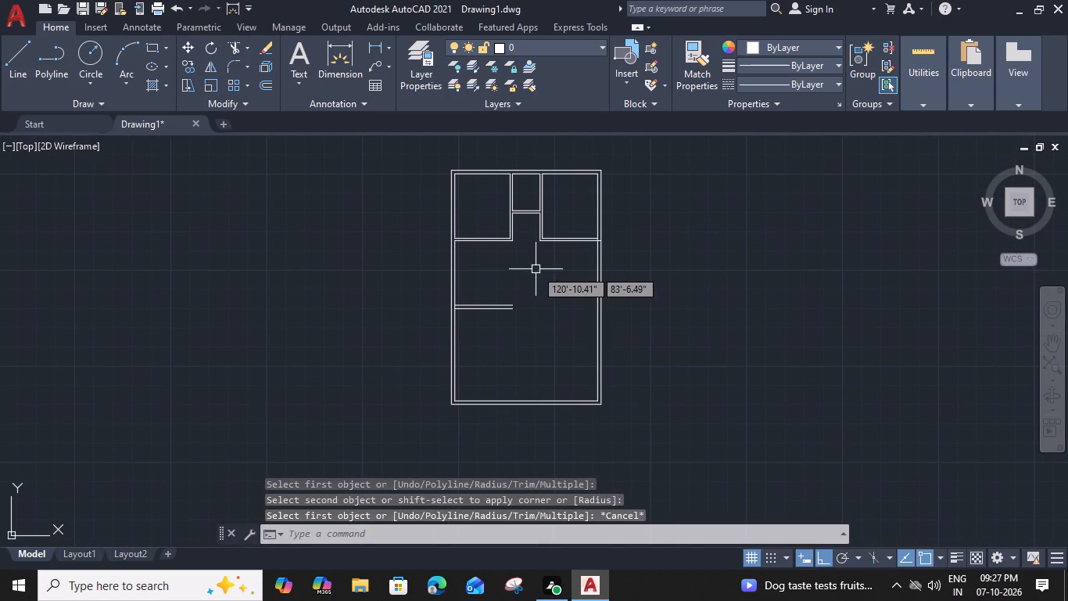
pyautogui.scroll(1, 557, 231)
pyautogui.click(590, 245)
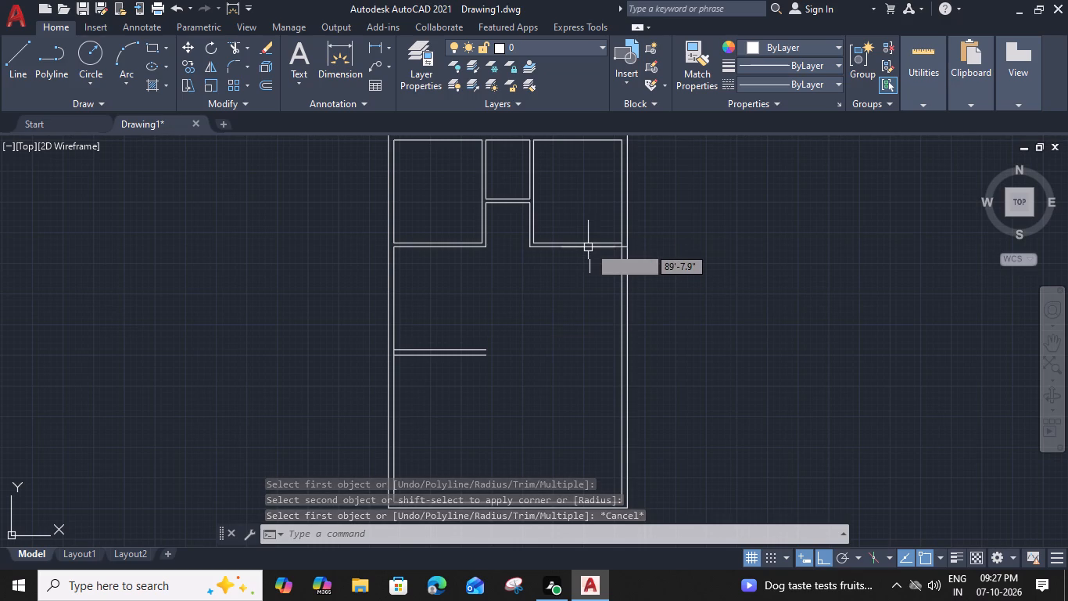
pyautogui.write('o')
pyautogui.press('space')
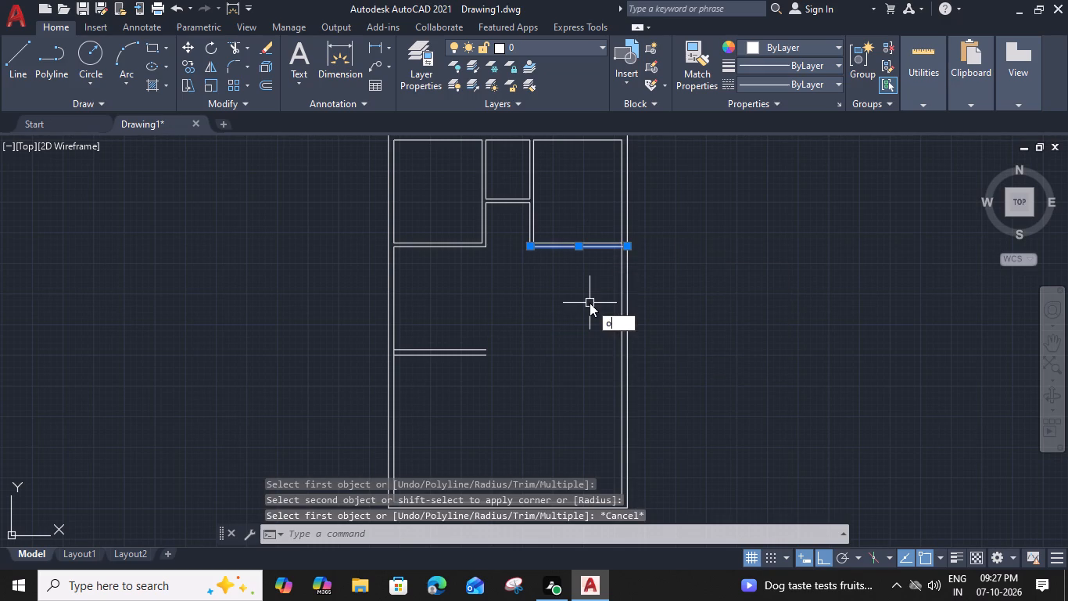
pyautogui.press('1')
pyautogui.write("0'")
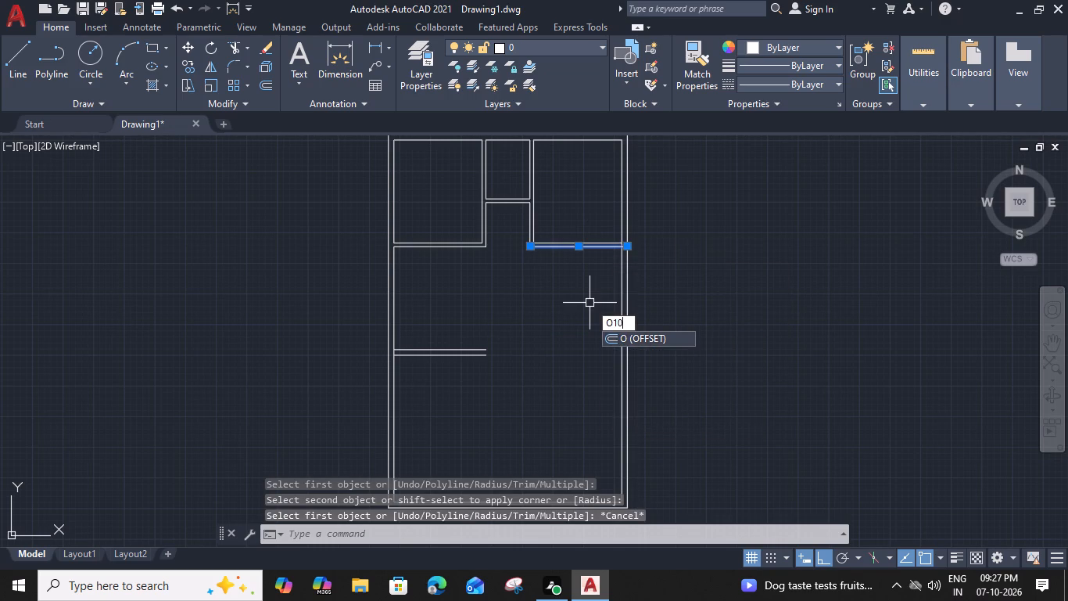
pyautogui.press('space')
pyautogui.write("o 10'")
pyautogui.press('space')
pyautogui.click(590, 311)
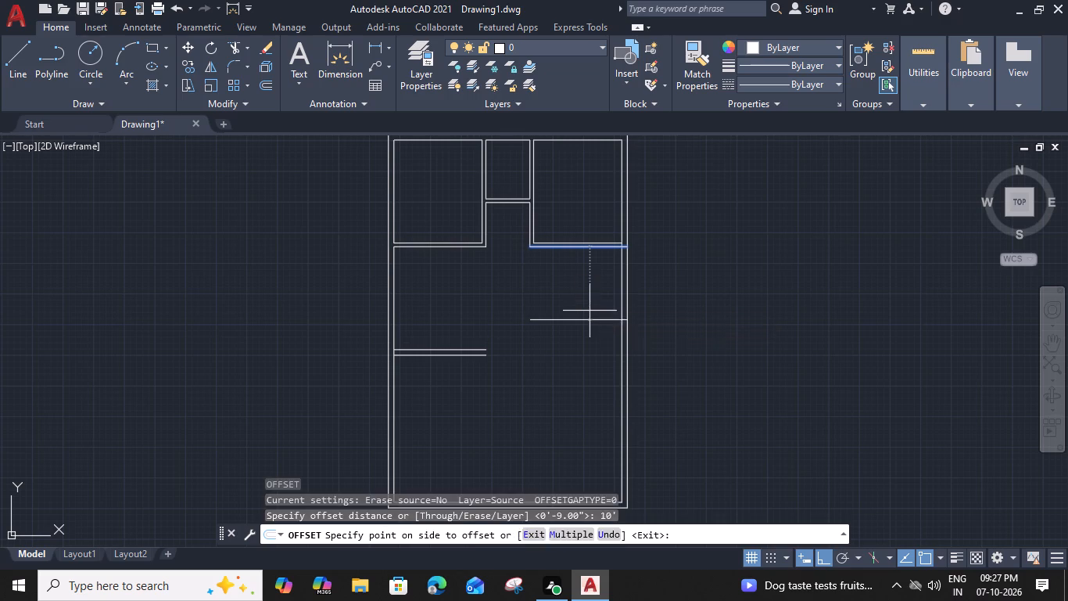
# Offset the line 10' below the top-right room 6" down for the partition thickness.
pyautogui.click(591, 323)
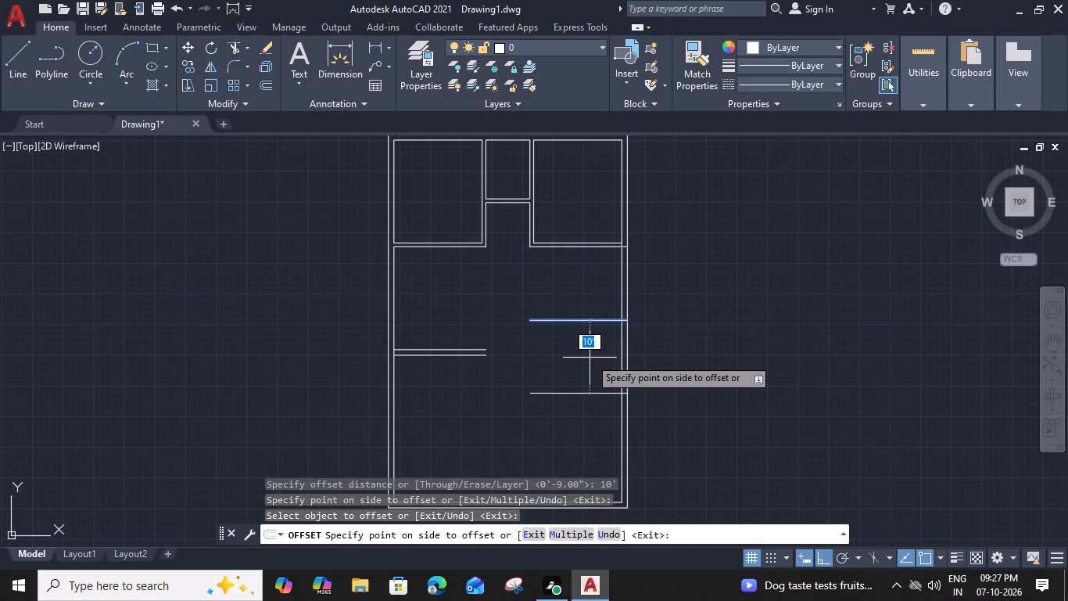
pyautogui.press('6')
pyautogui.hotkey('shift', '"')
pyautogui.press('Return')
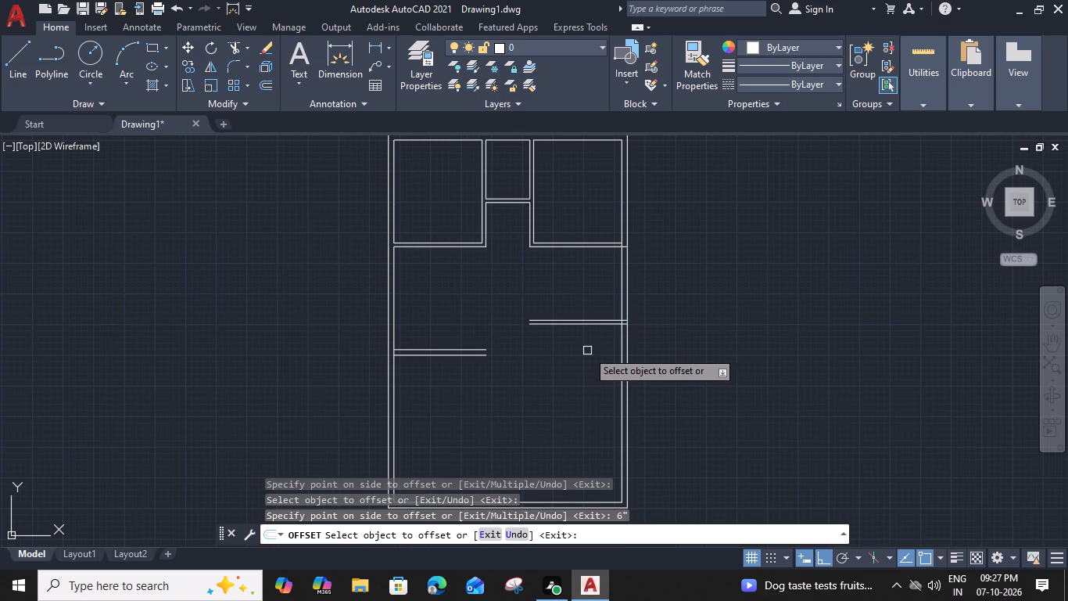
# Offset the lower line of the new right-side partition pair 8' down.
pyautogui.moveTo(587, 344); pyautogui.dragTo(590, 309, button='middle')
pyautogui.scroll(1, 593, 293)
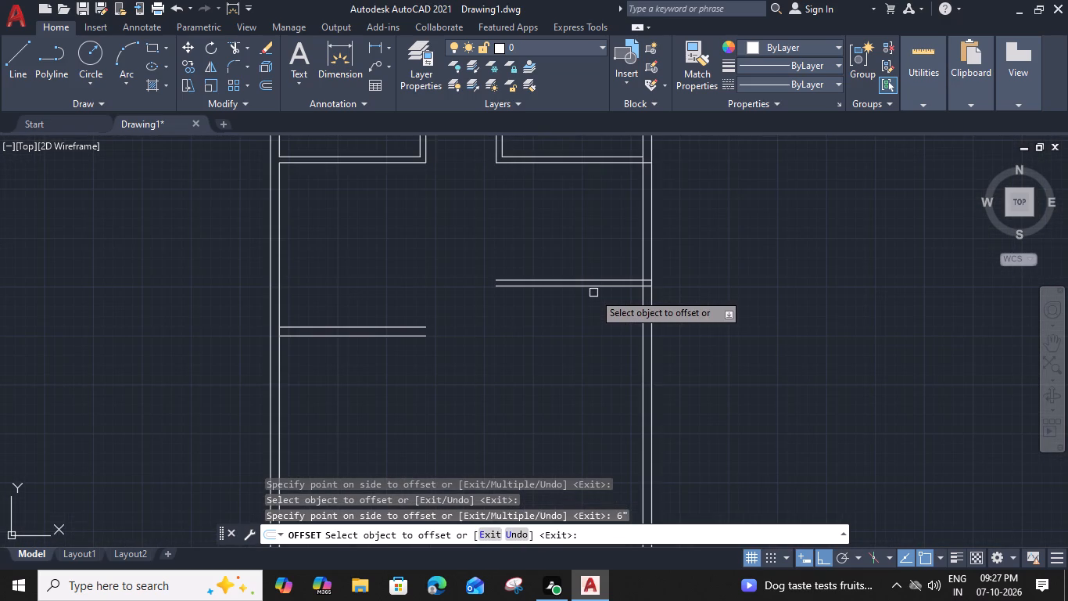
pyautogui.click(596, 289)
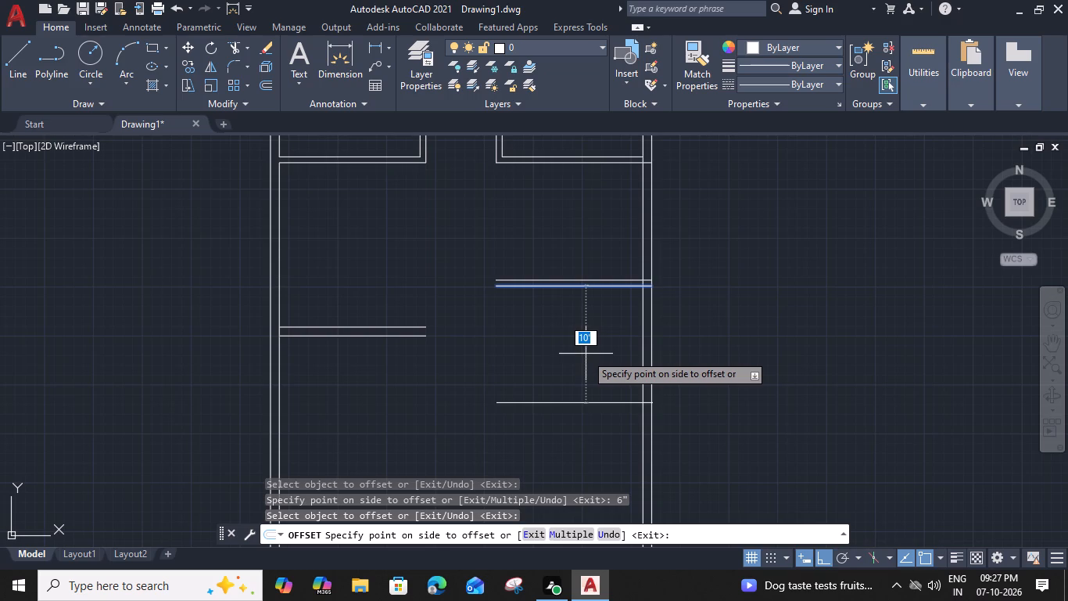
pyautogui.press('8')
pyautogui.write("'")
pyautogui.press('space')
# Offset the line 8' below the right-side partition pair 6" down for the partition thickness and end the offsetting.
pyautogui.moveTo(586, 354); pyautogui.dragTo(579, 263, button='middle')
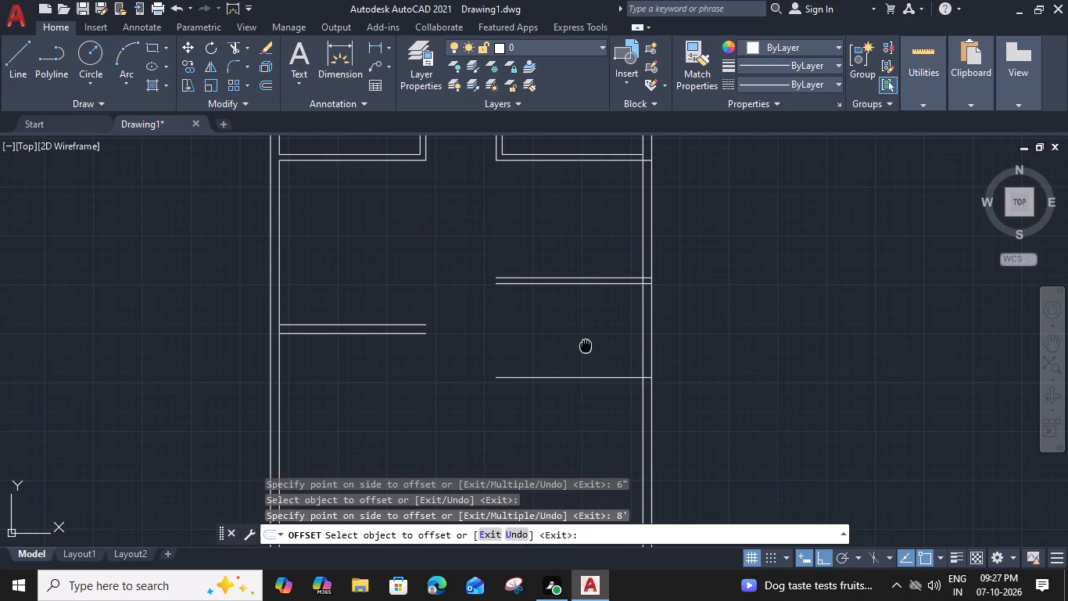
pyautogui.click(592, 291)
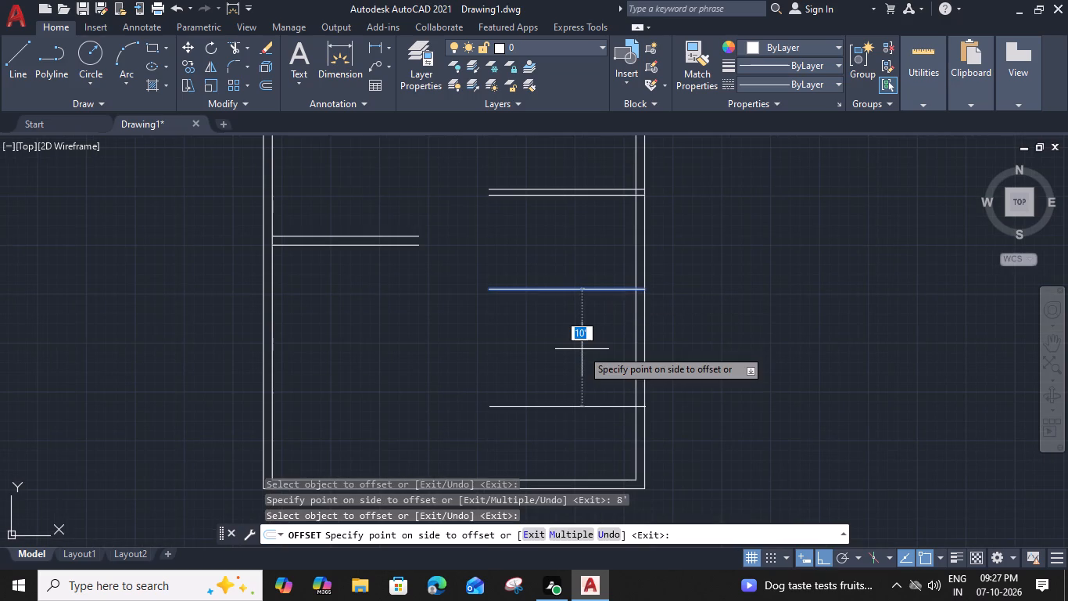
pyautogui.write('6"')
pyautogui.press('Return')
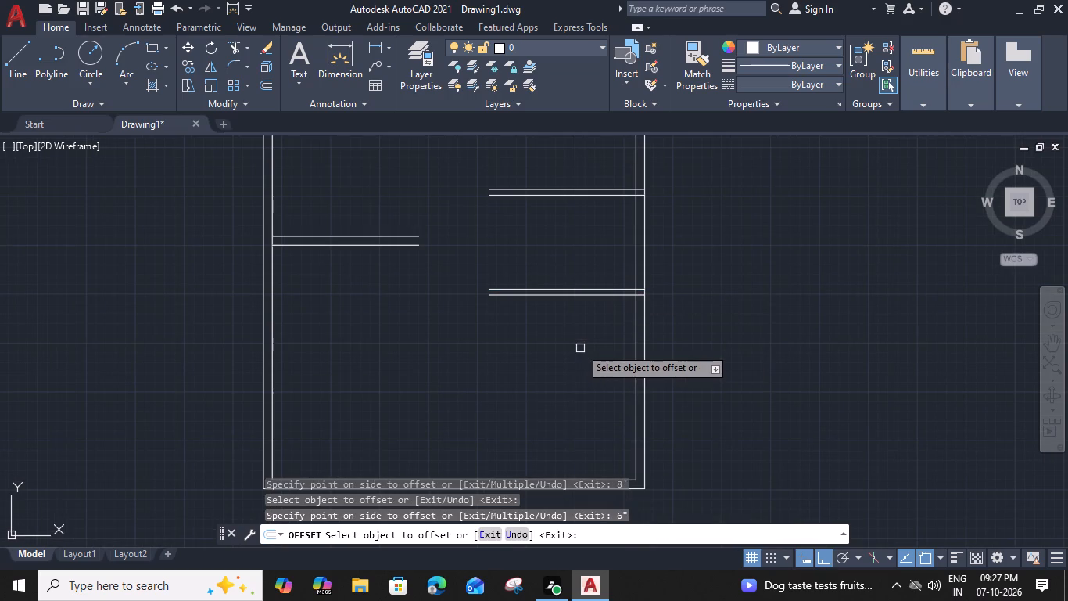
pyautogui.moveTo(582, 342); pyautogui.dragTo(579, 319, button='middle')
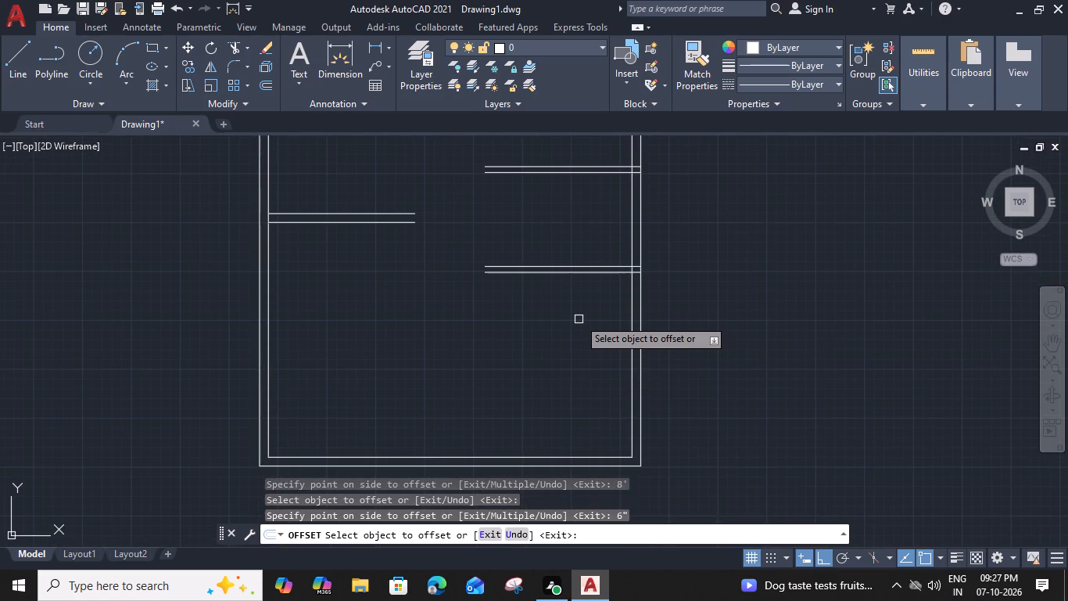
pyautogui.click(602, 275)
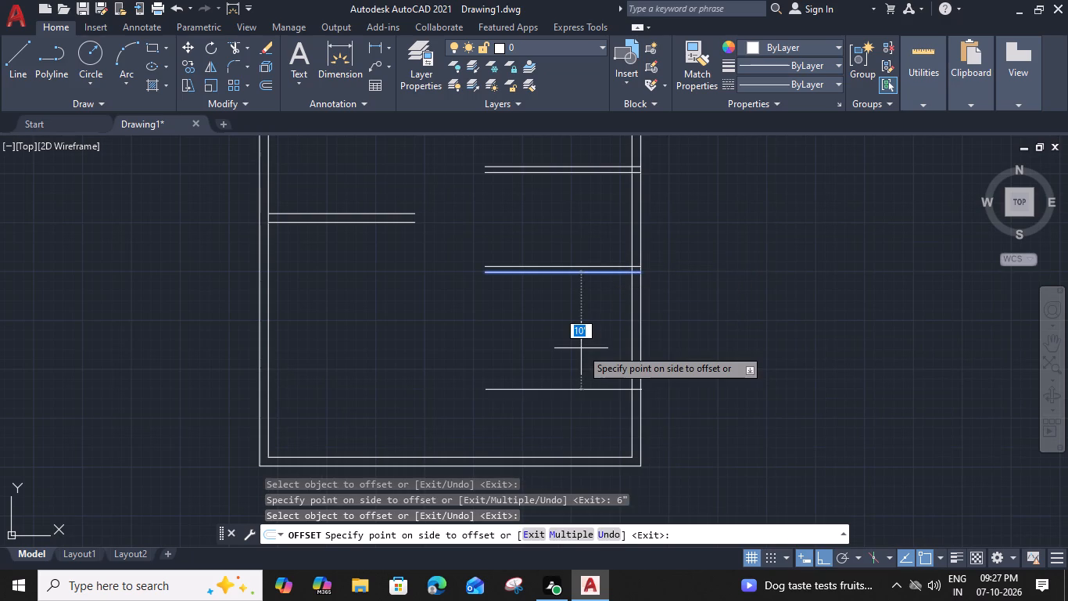
pyautogui.press('Escape')
# Trim the top-right room's bottom partition where it meets the right outer wall, opening the junction between its two lines.
pyautogui.scroll(-2, 575, 313)
pyautogui.moveTo(575, 313); pyautogui.dragTo(594, 378, button='middle')
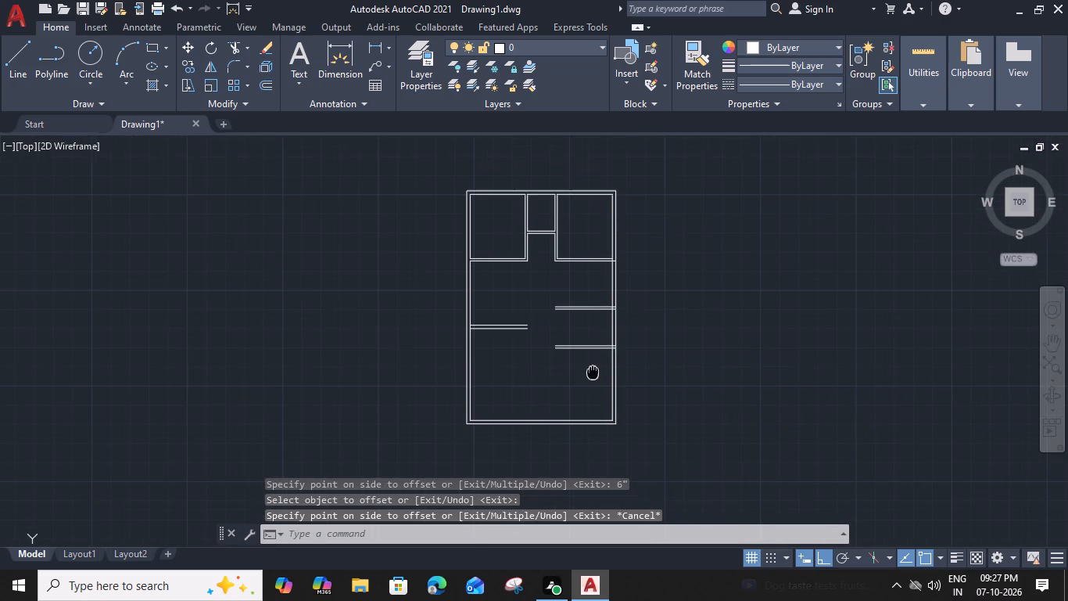
pyautogui.write('tr')
pyautogui.press('space')
pyautogui.scroll(4, 615, 256)
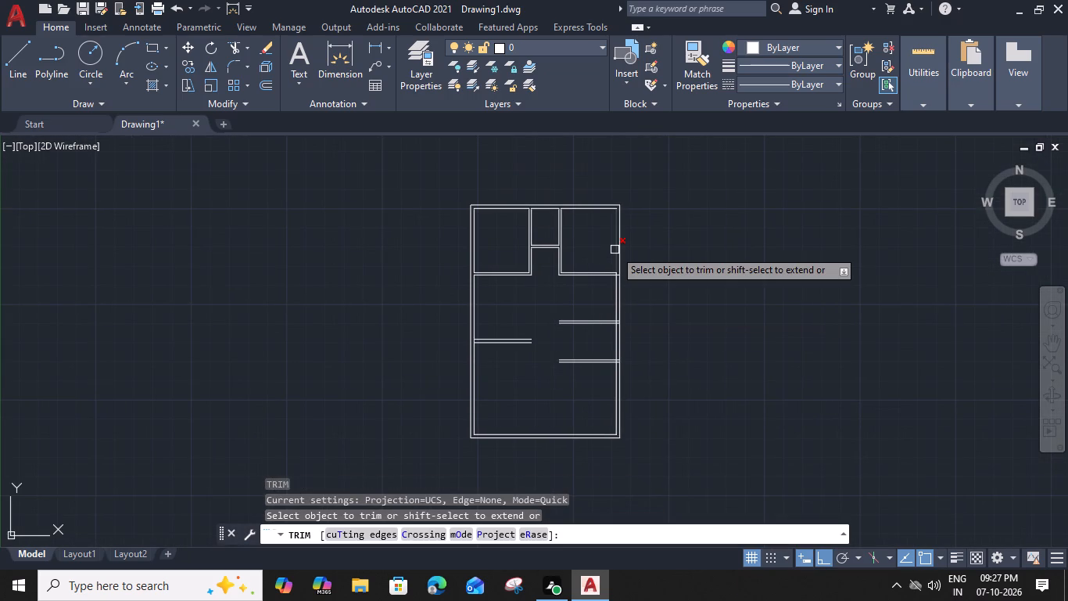
pyautogui.scroll(2, 632, 320)
pyautogui.click(611, 317)
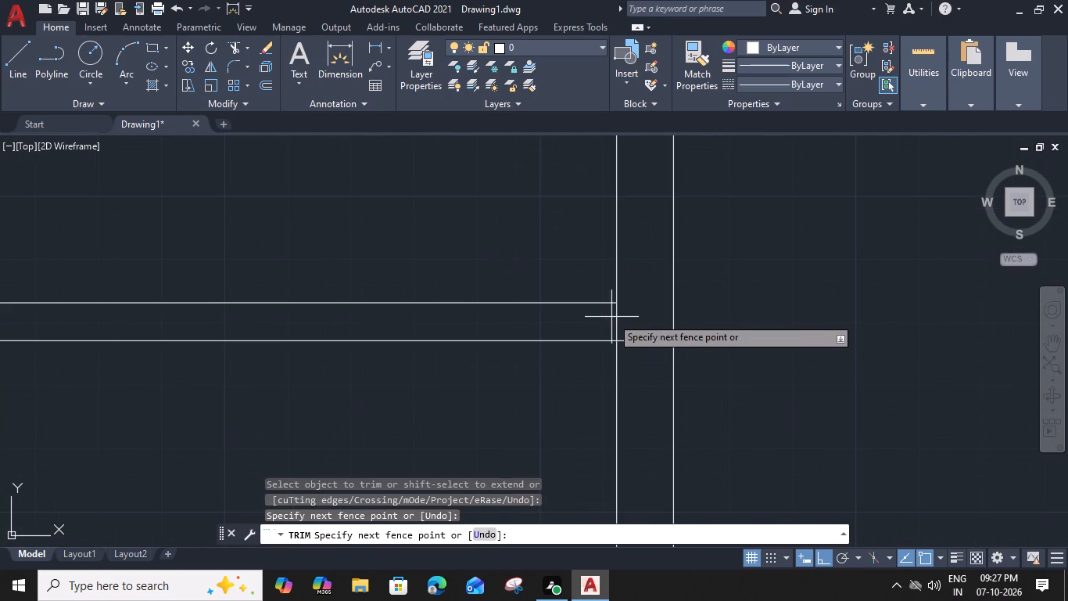
pyautogui.click(643, 350)
pyautogui.scroll(-4, 642, 346)
# Trim the next partition pair down where it crosses the right outer wall, including the inner wall segment between its lines.
pyautogui.moveTo(601, 444); pyautogui.dragTo(602, 477, button='middle')
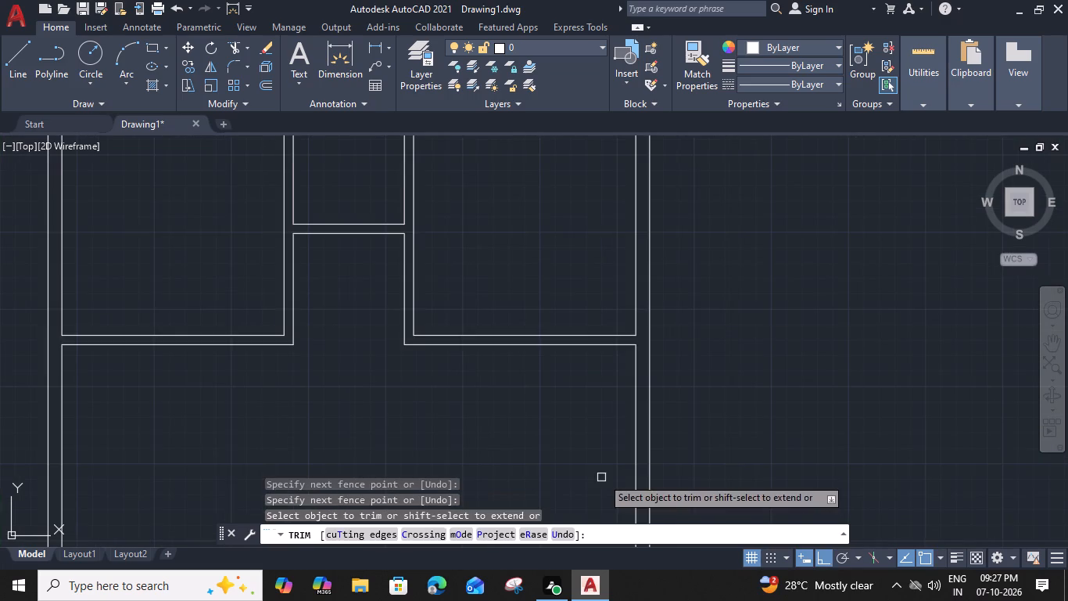
pyautogui.moveTo(602, 477); pyautogui.dragTo(572, 211, button='middle')
pyautogui.scroll(3, 614, 333)
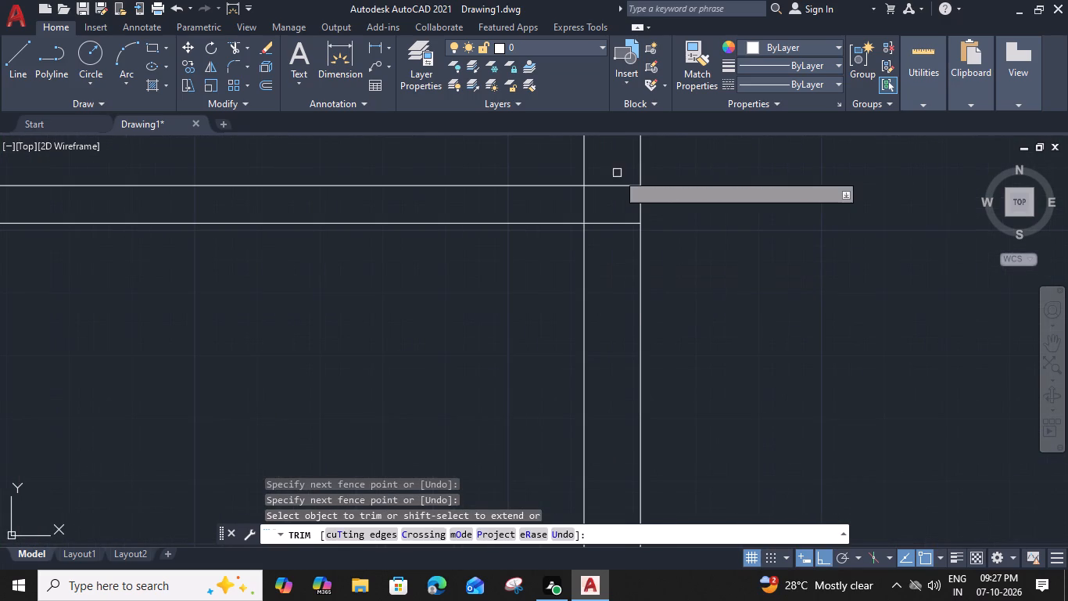
pyautogui.click(617, 173)
pyautogui.moveTo(611, 284); pyautogui.dragTo(607, 268)
pyautogui.click(581, 205)
pyautogui.scroll(-4, 584, 212)
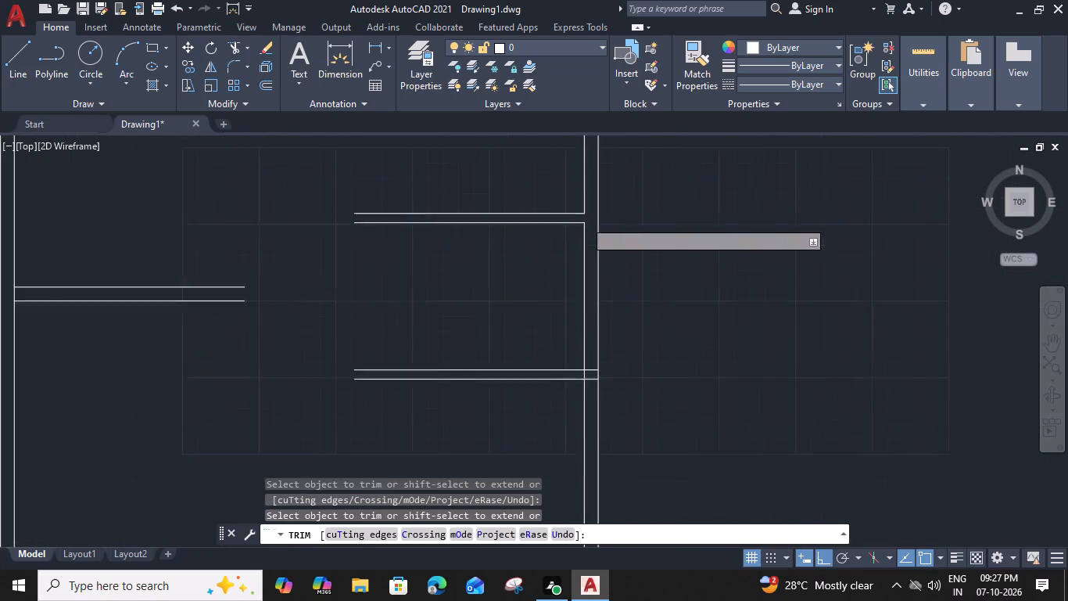
# Trim the lowest right-side partition pair where it crosses the right outer wall, including the inner wall segment between its lines, and end trimming.
pyautogui.scroll(4, 586, 333)
pyautogui.click(594, 327)
pyautogui.click(575, 456)
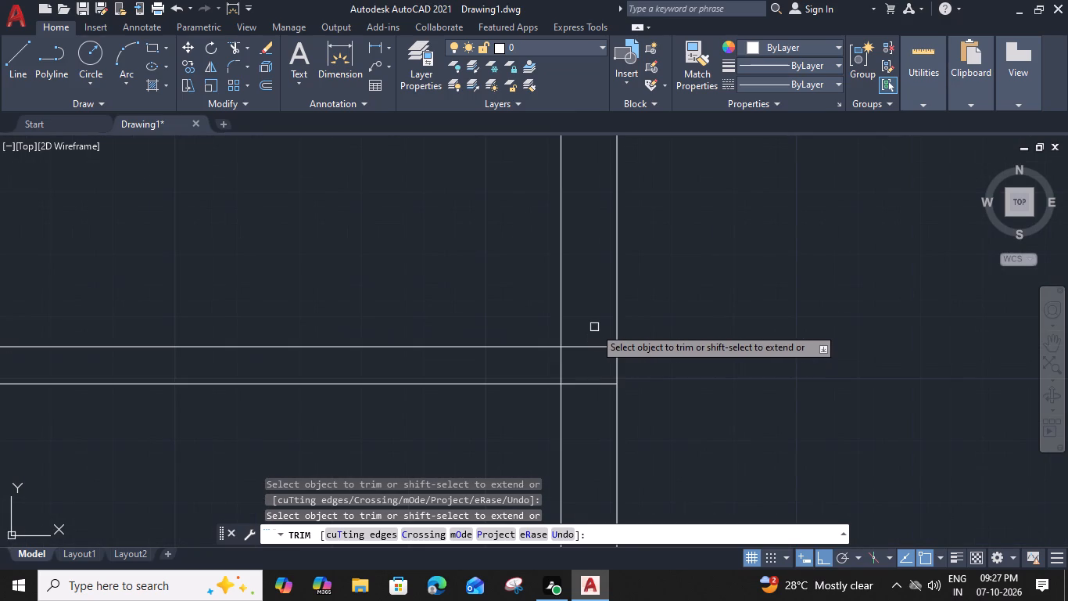
pyautogui.click(563, 365)
pyautogui.scroll(-3, 563, 365)
pyautogui.scroll(-2, 566, 486)
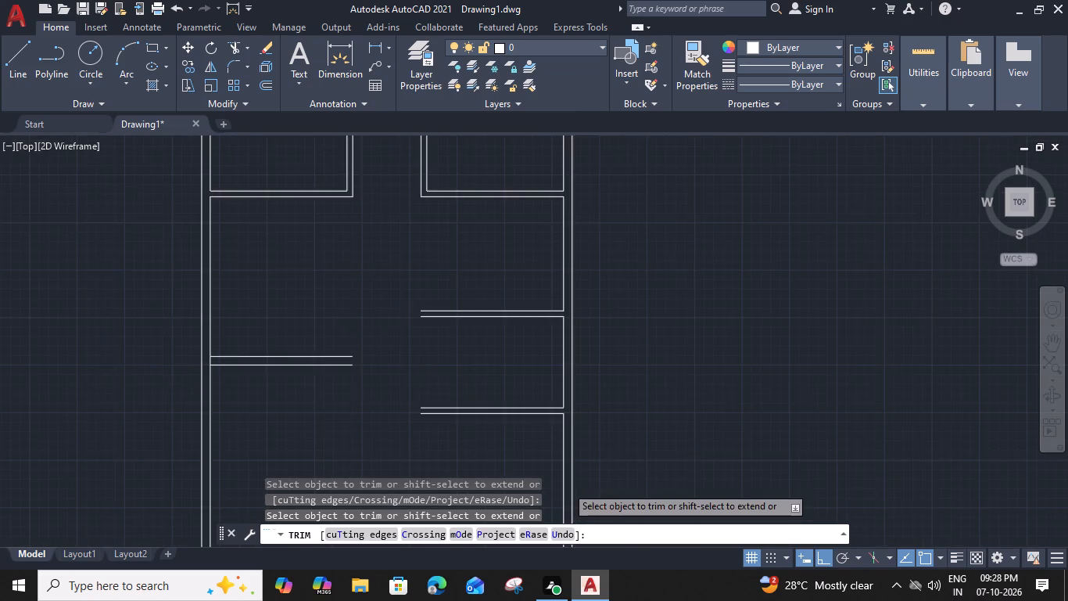
pyautogui.moveTo(603, 407); pyautogui.dragTo(766, 375, button='middle')
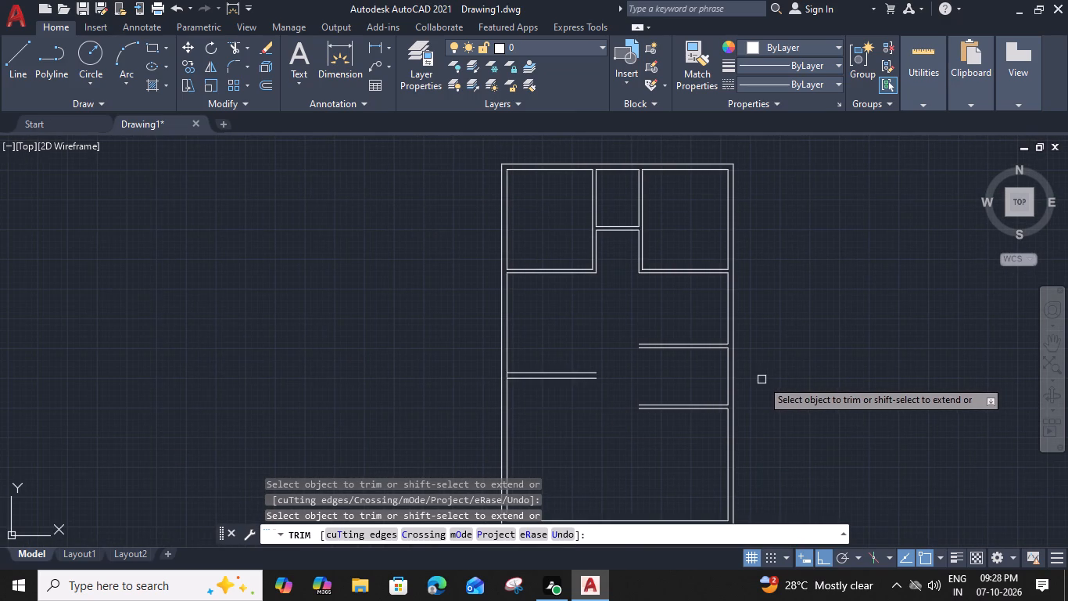
pyautogui.press('Escape')
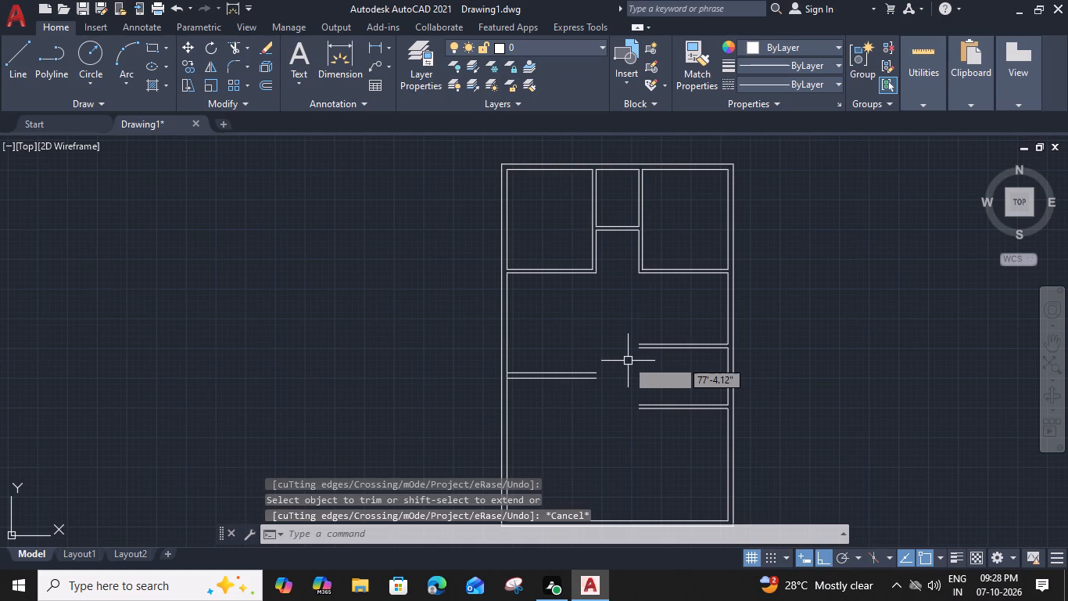
# Offset the right wall's inner line 10' left in the room below the top-right room, then 6" further left for the partition thickness.
pyautogui.click(727, 301)
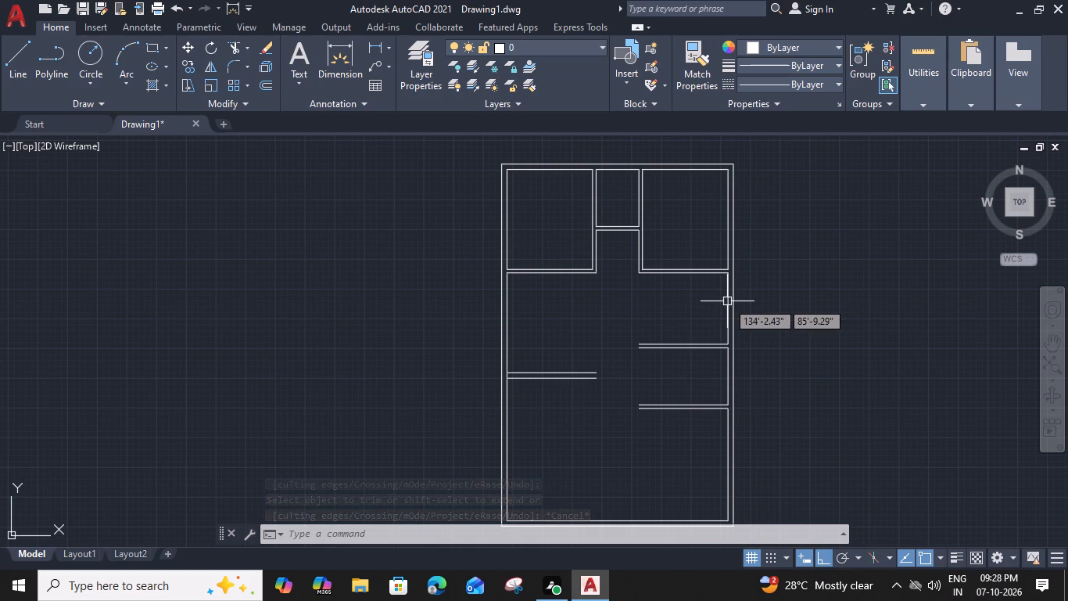
pyautogui.write('o 1')
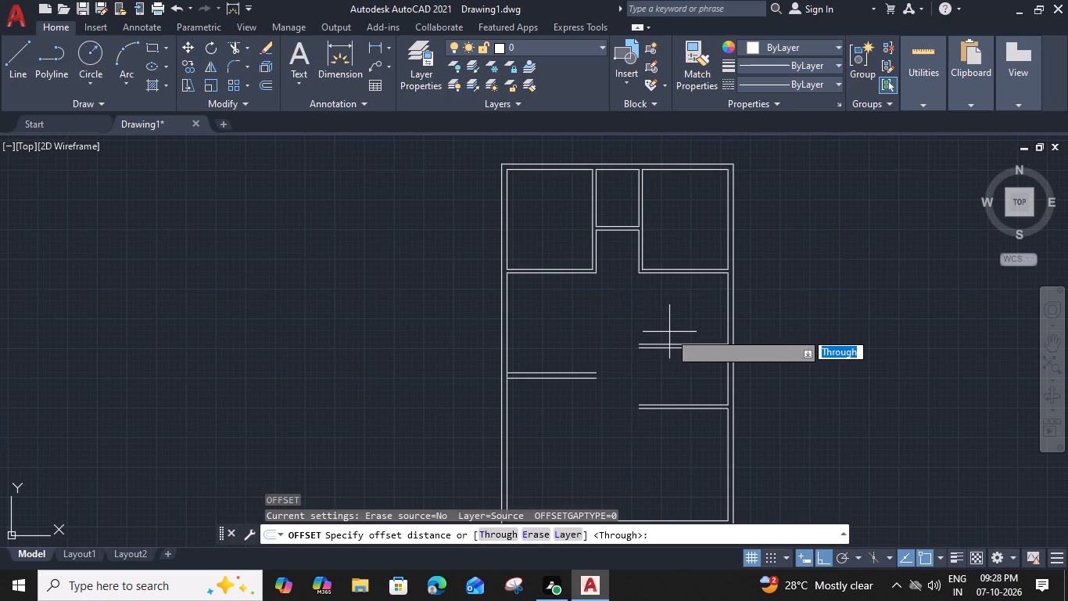
pyautogui.write("0'")
pyautogui.press('space')
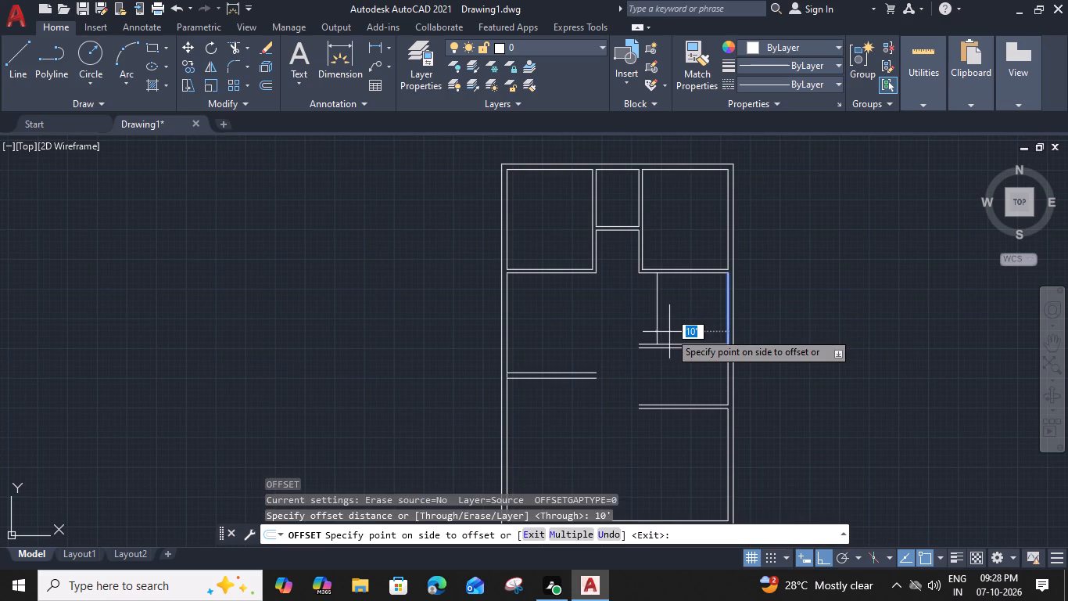
pyautogui.click(667, 329)
pyautogui.click(654, 318)
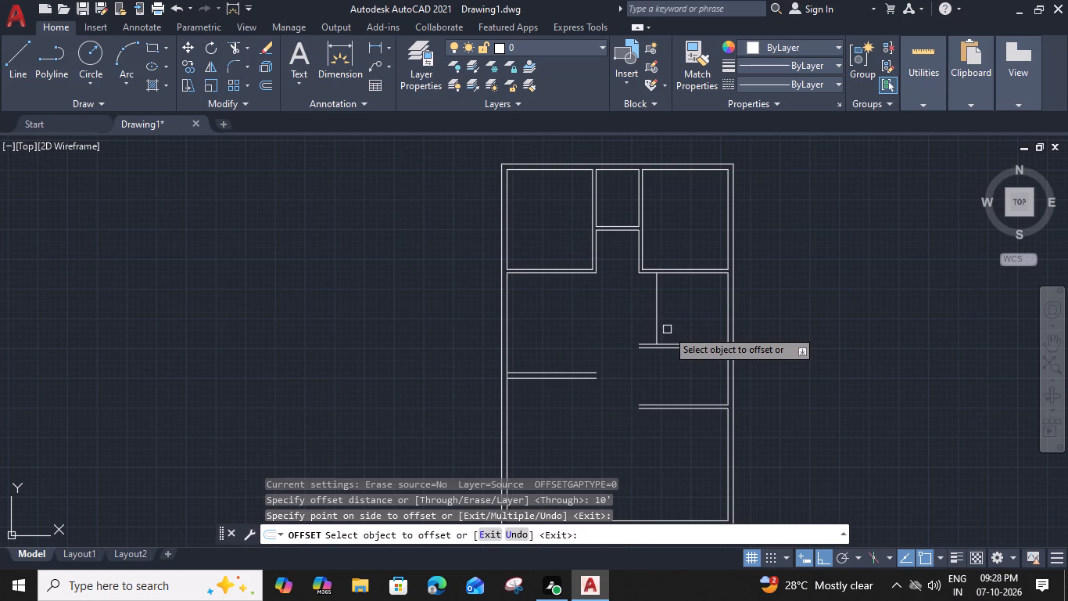
pyautogui.write('6"')
pyautogui.press('Return')
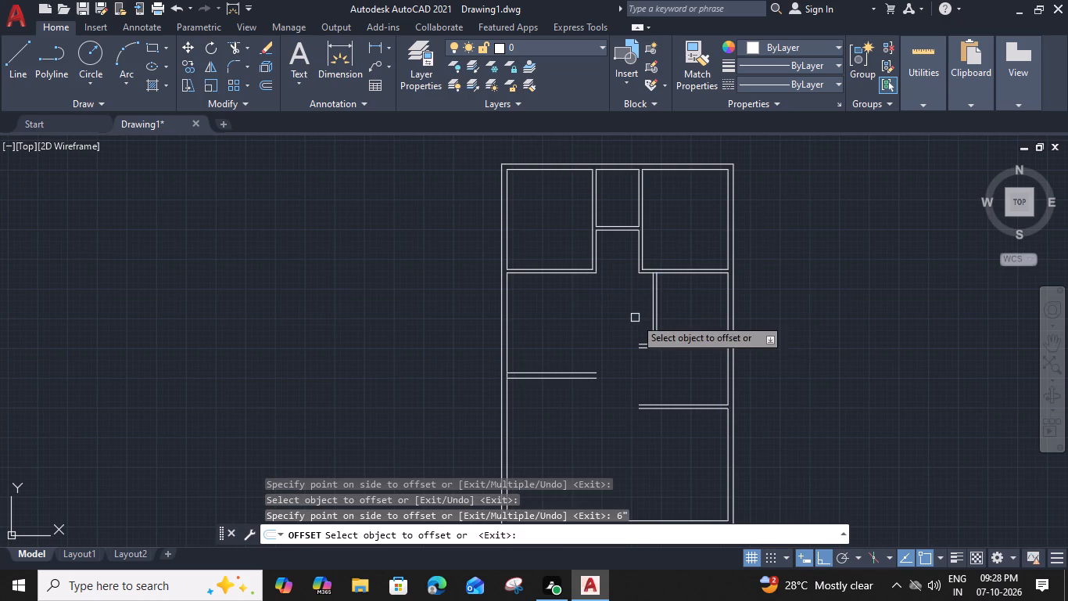
# Offset the right wall's inner line 6' left in the next room down, then 6" further left for the partition thickness, and end offsetting.
pyautogui.moveTo(690, 387); pyautogui.dragTo(668, 358, button='middle')
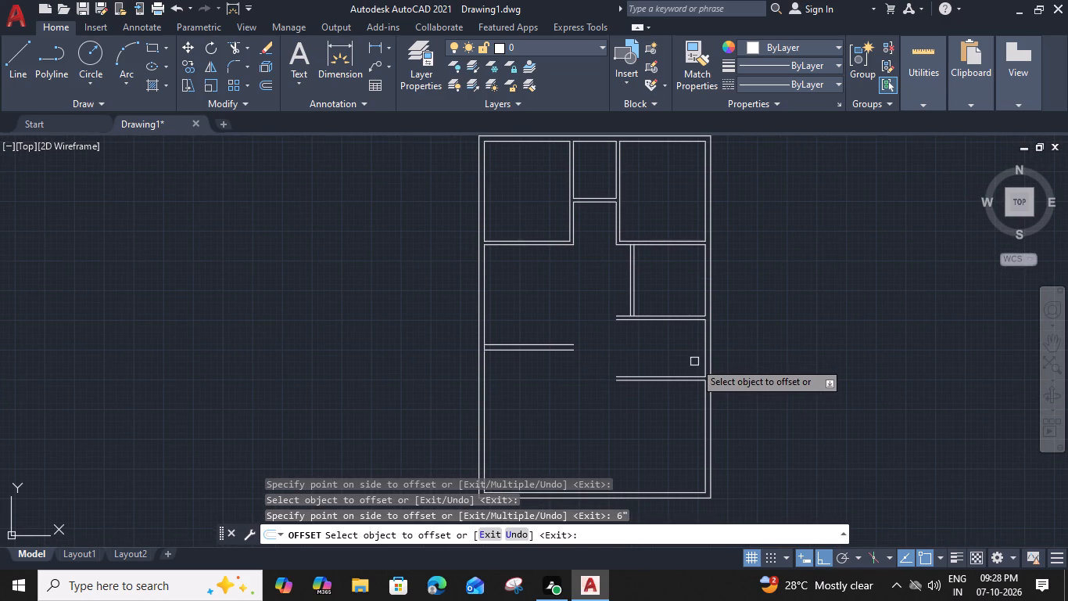
pyautogui.click(701, 348)
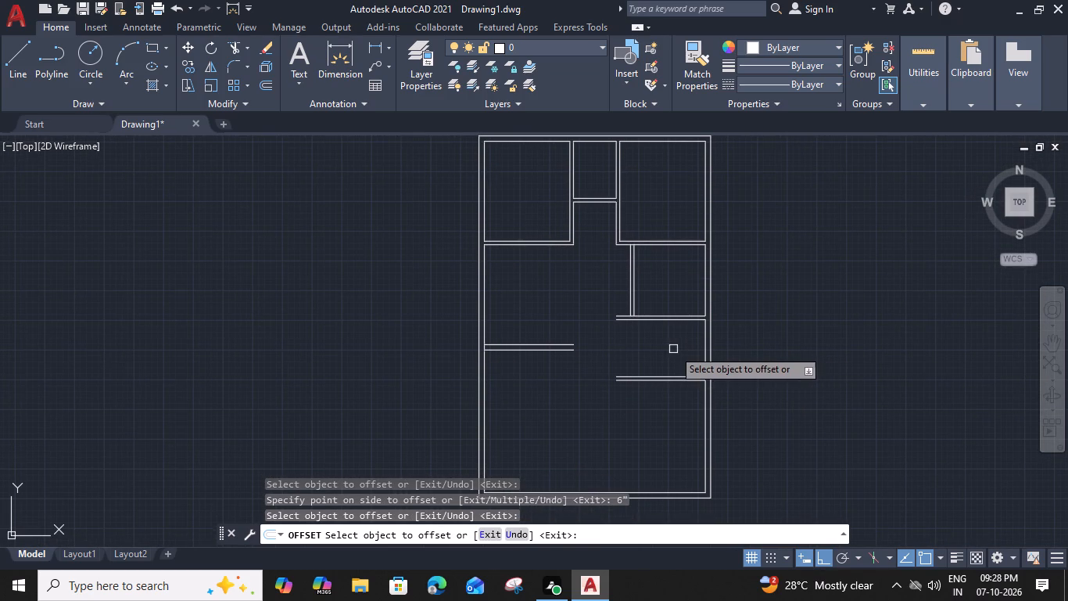
pyautogui.click(704, 350)
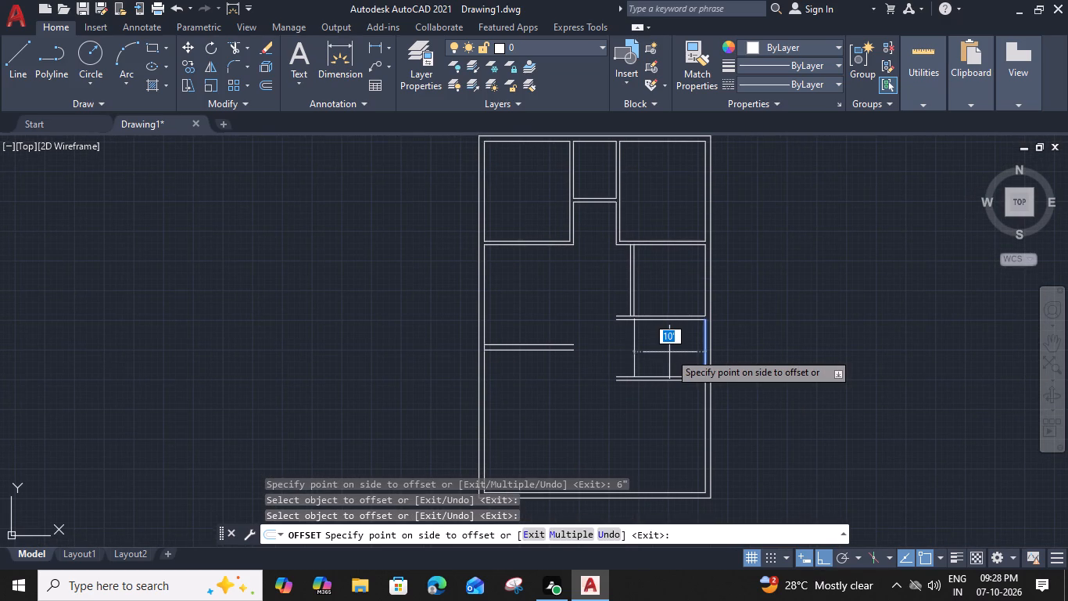
pyautogui.press('6')
pyautogui.write("'")
pyautogui.press('space')
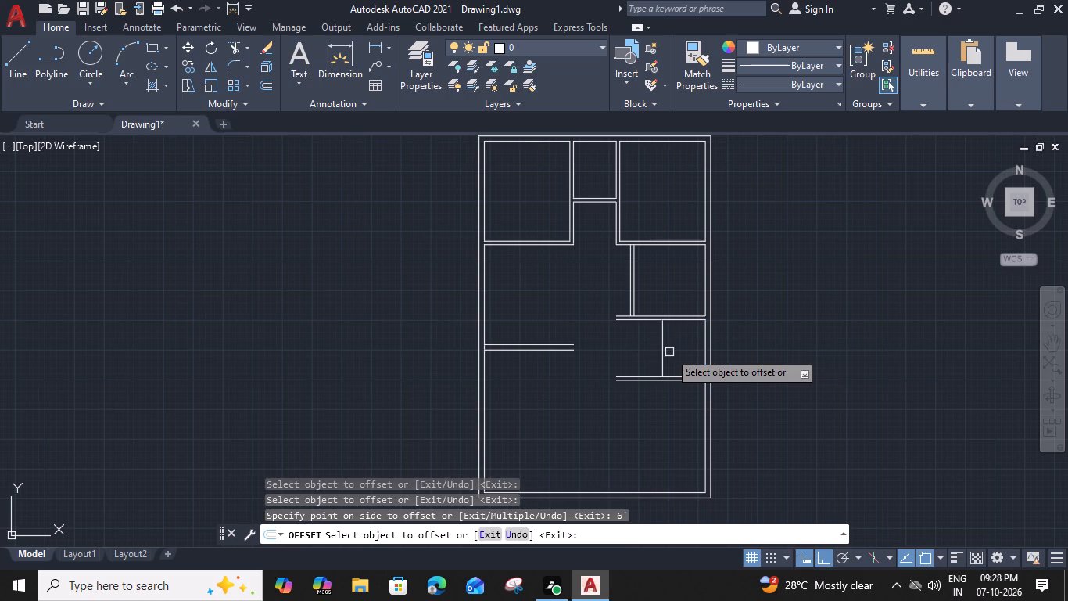
pyautogui.click(663, 351)
pyautogui.write('6"')
pyautogui.press('Return')
pyautogui.moveTo(658, 400); pyautogui.dragTo(650, 358, button='middle')
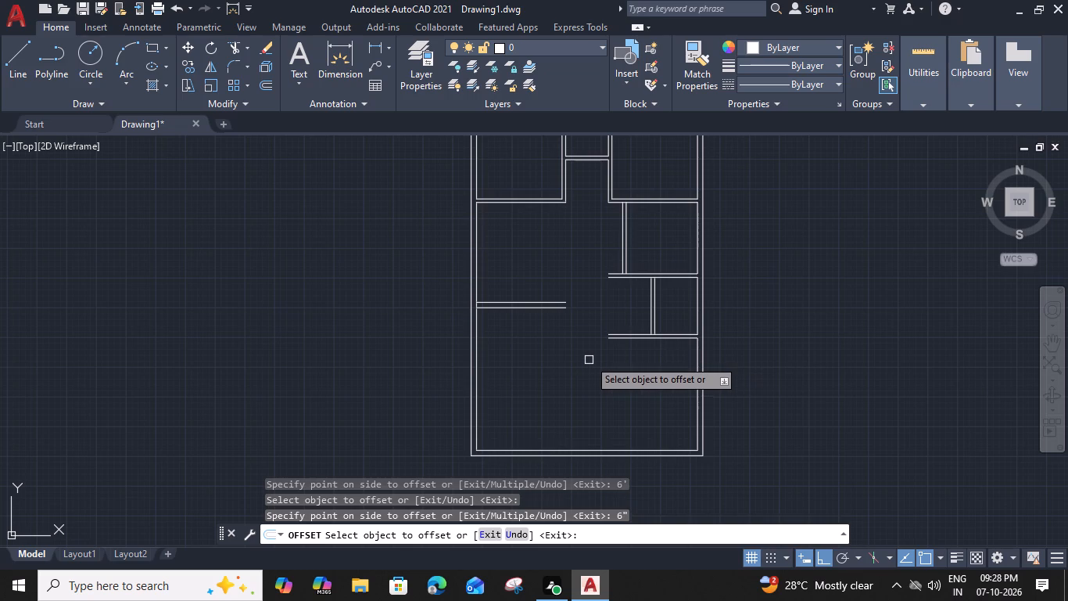
pyautogui.moveTo(589, 344); pyautogui.dragTo(593, 393, button='middle')
pyautogui.scroll(2, 612, 272)
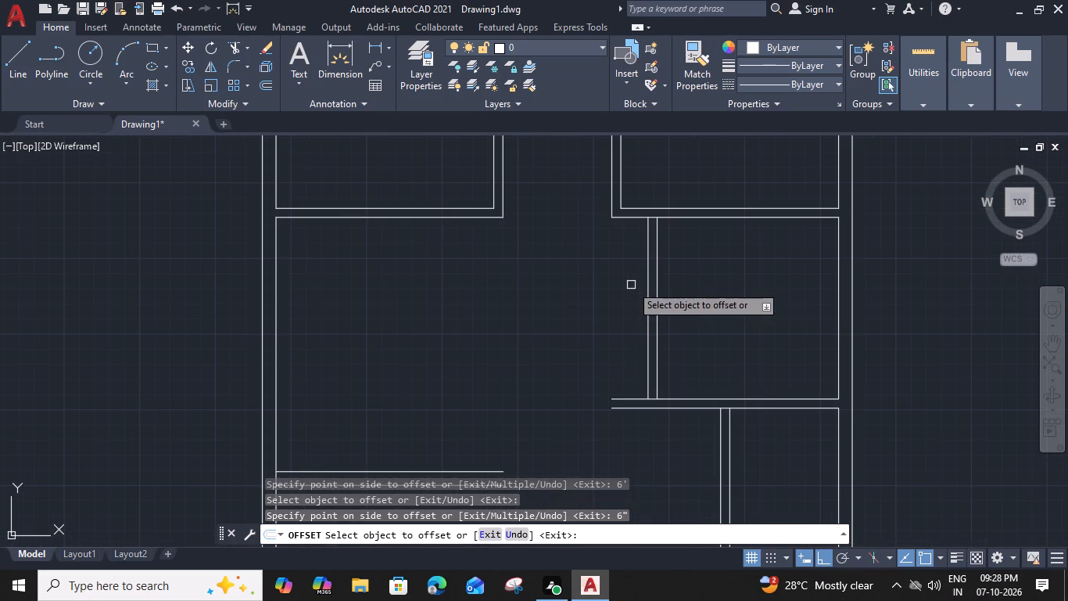
pyautogui.press('Escape')
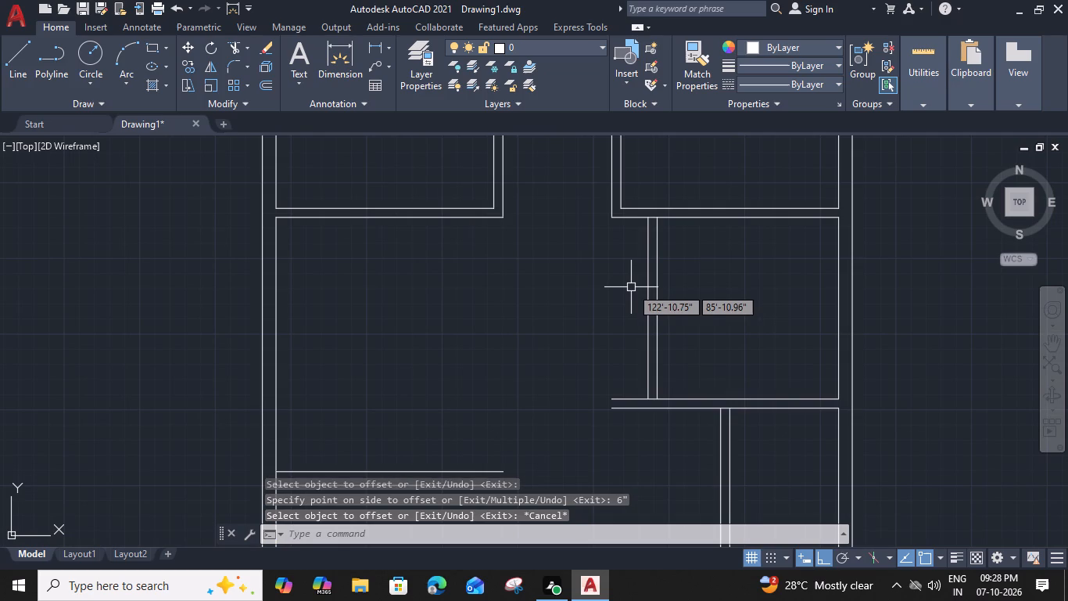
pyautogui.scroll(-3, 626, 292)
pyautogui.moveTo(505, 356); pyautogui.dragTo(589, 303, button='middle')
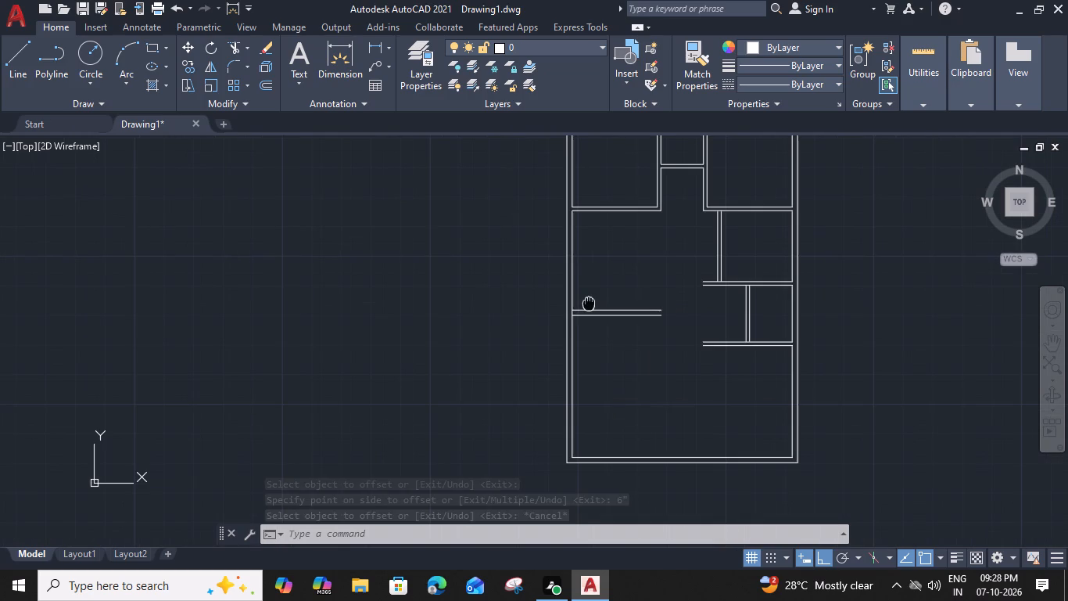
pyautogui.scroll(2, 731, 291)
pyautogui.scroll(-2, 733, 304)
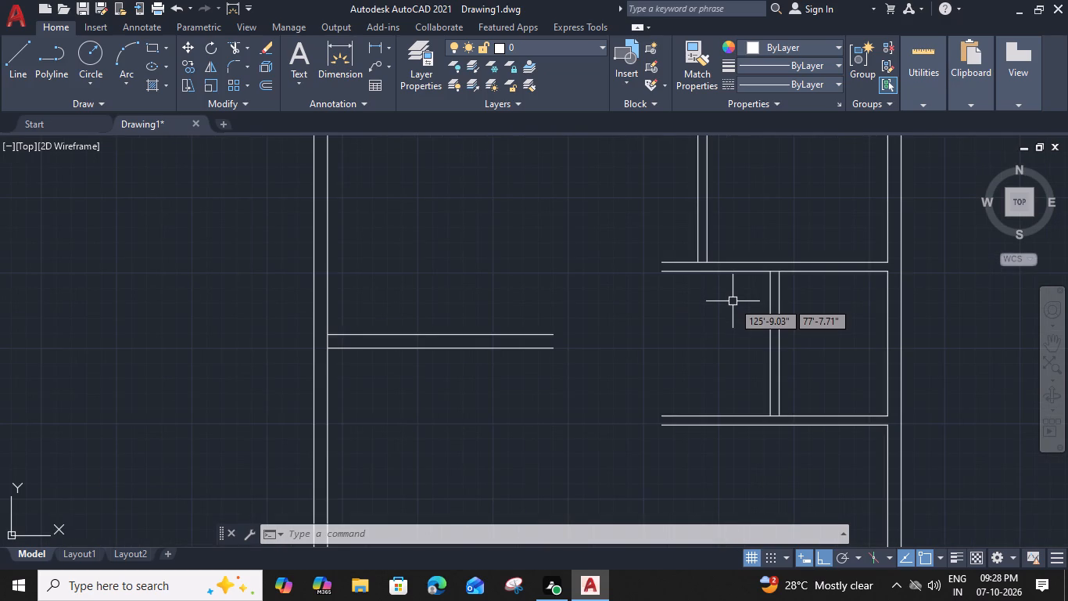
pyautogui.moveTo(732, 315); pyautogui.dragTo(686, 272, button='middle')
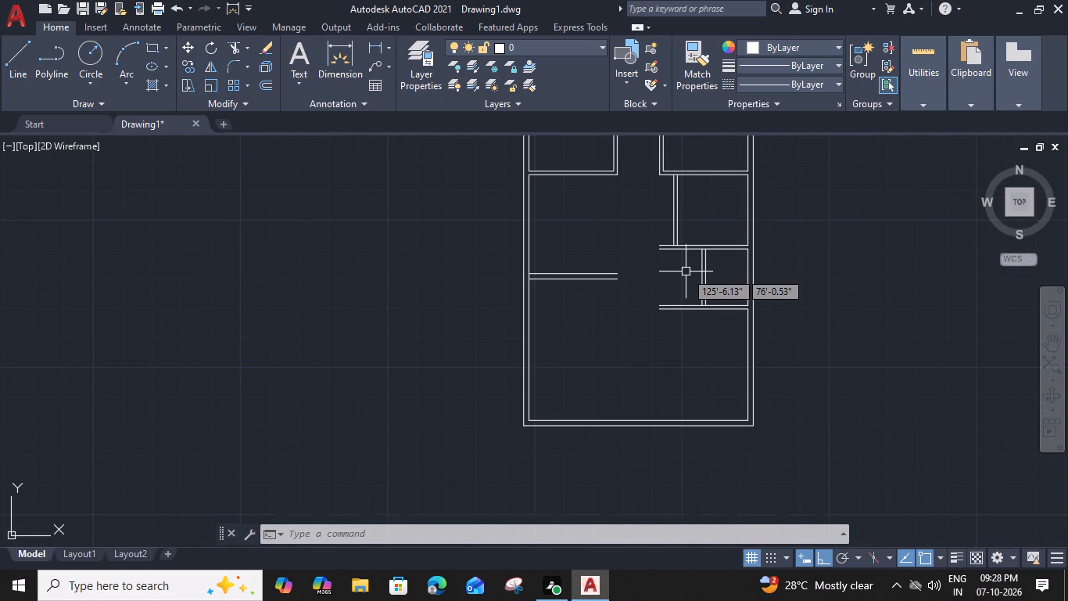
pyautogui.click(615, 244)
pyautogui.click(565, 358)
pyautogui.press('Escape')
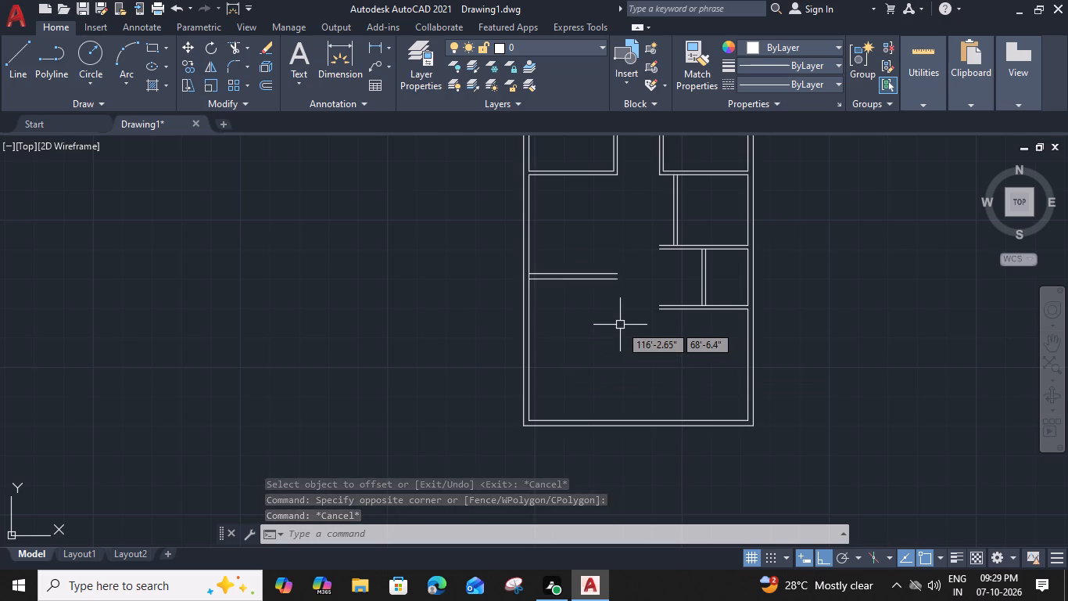
# Extend the left line of the upper vertical partition down to the lower line of the horizontal partition pair beneath it.
pyautogui.moveTo(625, 323); pyautogui.dragTo(581, 427, button='middle')
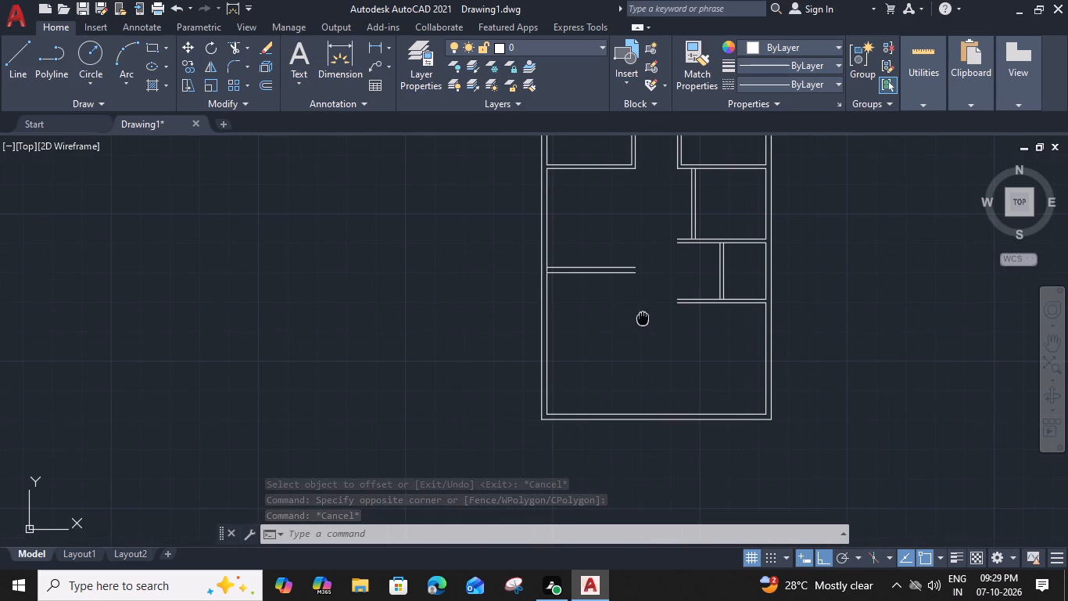
pyautogui.scroll(1, 638, 316)
pyautogui.moveTo(639, 321); pyautogui.dragTo(607, 281, button='middle')
pyautogui.write('tr')
pyautogui.press('space')
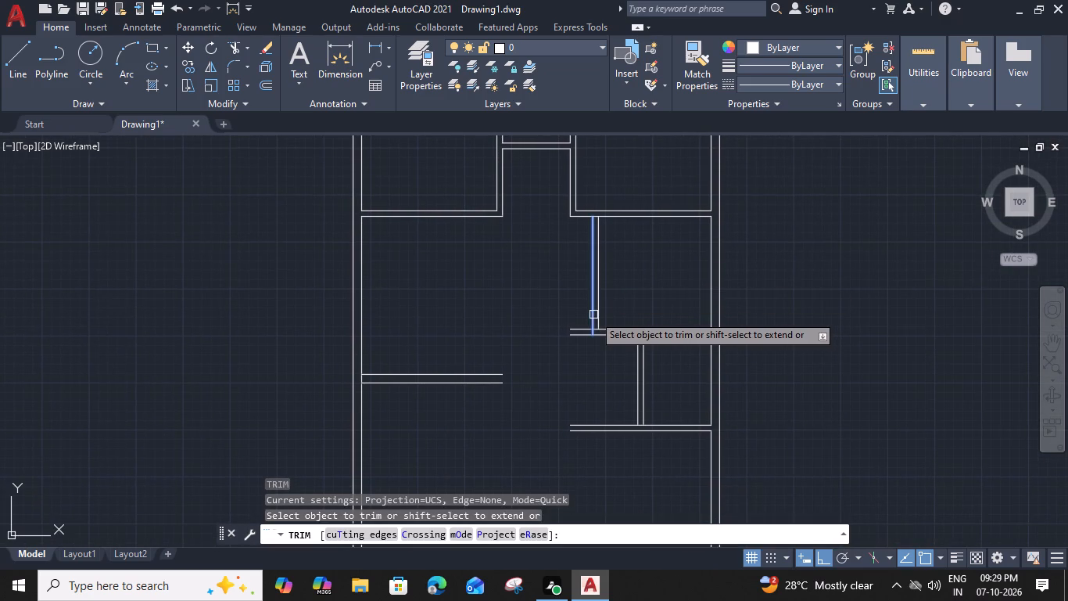
pyautogui.keyDown('shift'); pyautogui.click(593, 315); pyautogui.keyUp('shift')
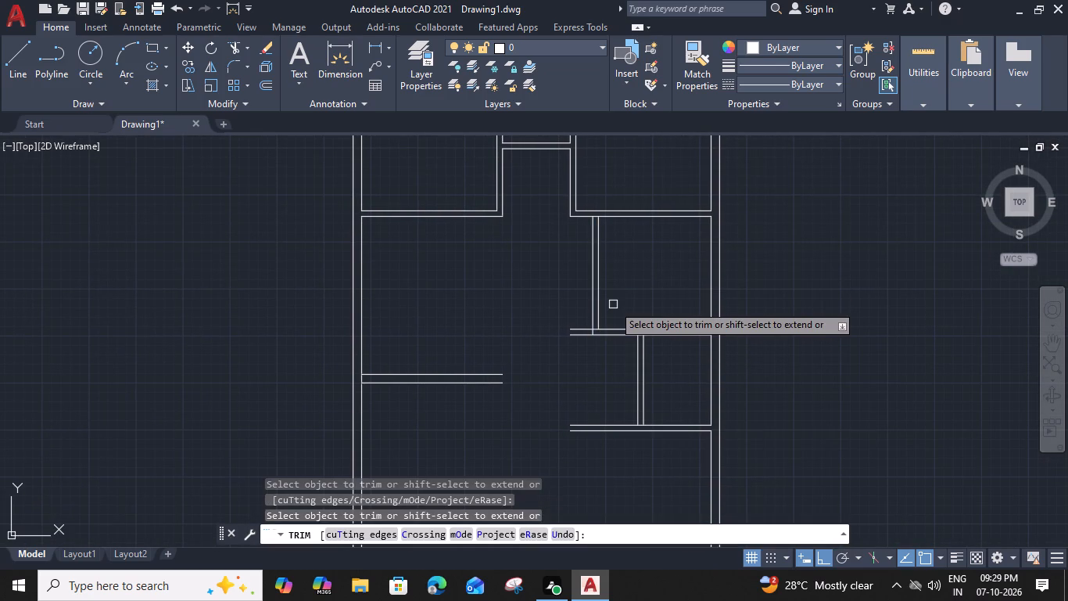
pyautogui.press('Escape')
# Offset the bottom outer wall's inner line 12' up into the plan.
pyautogui.scroll(-3, 613, 304)
pyautogui.moveTo(607, 328); pyautogui.dragTo(643, 315, button='middle')
pyautogui.moveTo(628, 293); pyautogui.dragTo(637, 293, button='middle')
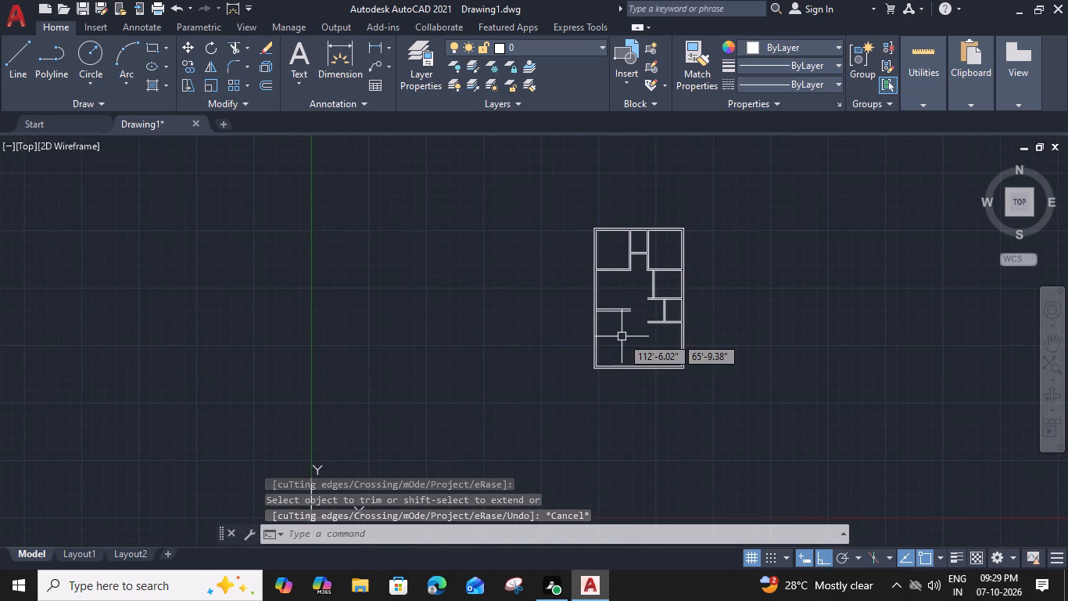
pyautogui.scroll(2, 647, 348)
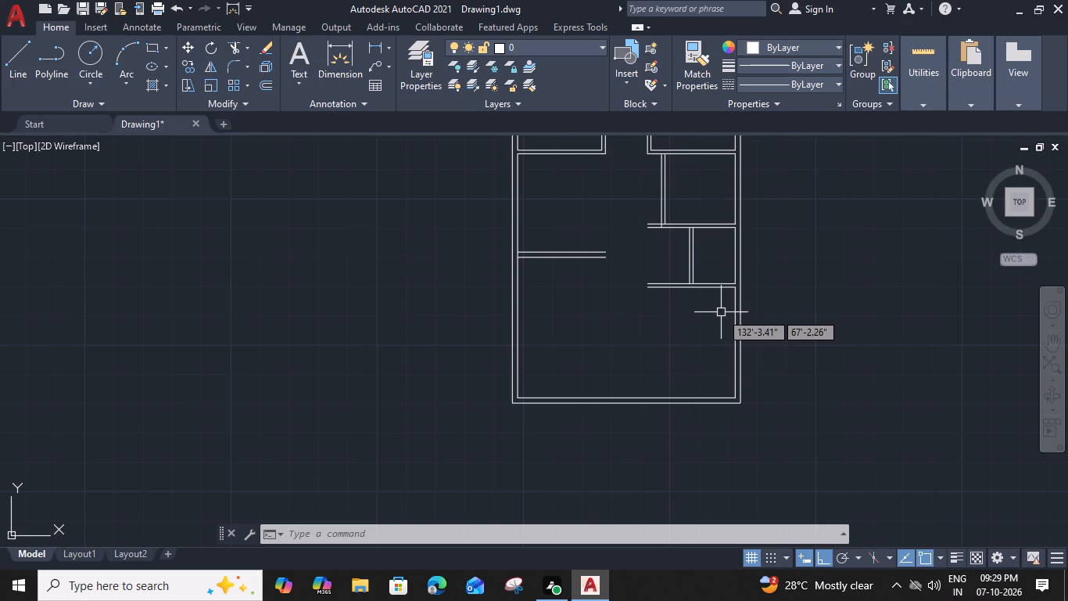
pyautogui.click(603, 398)
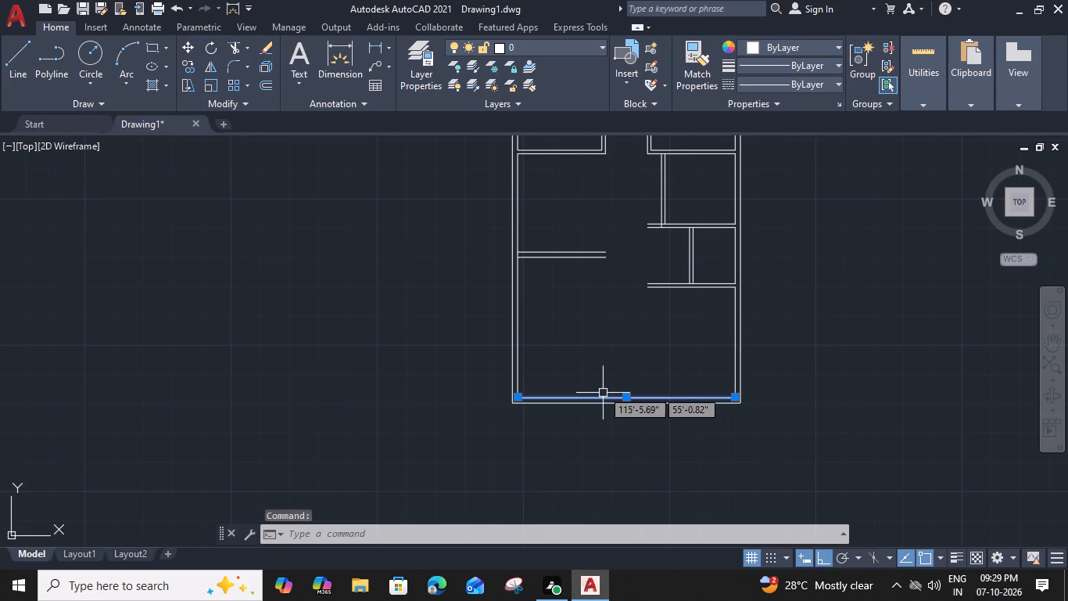
pyautogui.write('o')
pyautogui.press('space')
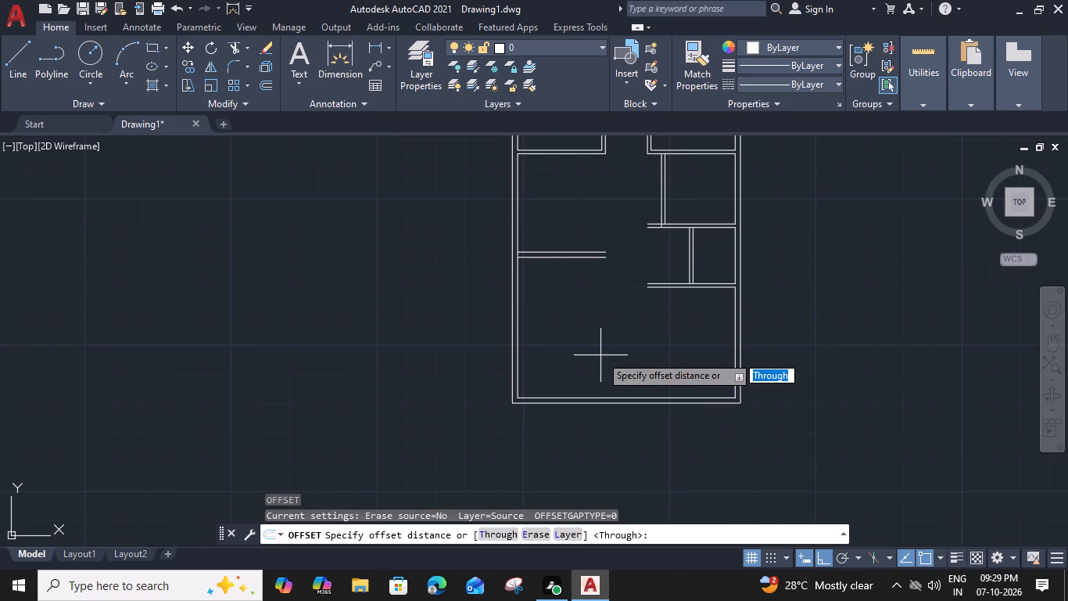
pyautogui.write("12'")
pyautogui.press('space')
pyautogui.click(601, 352)
# Offset the line 12' above the bottom wall 6" up for the partition thickness.
pyautogui.moveTo(601, 347); pyautogui.dragTo(593, 367, button='middle')
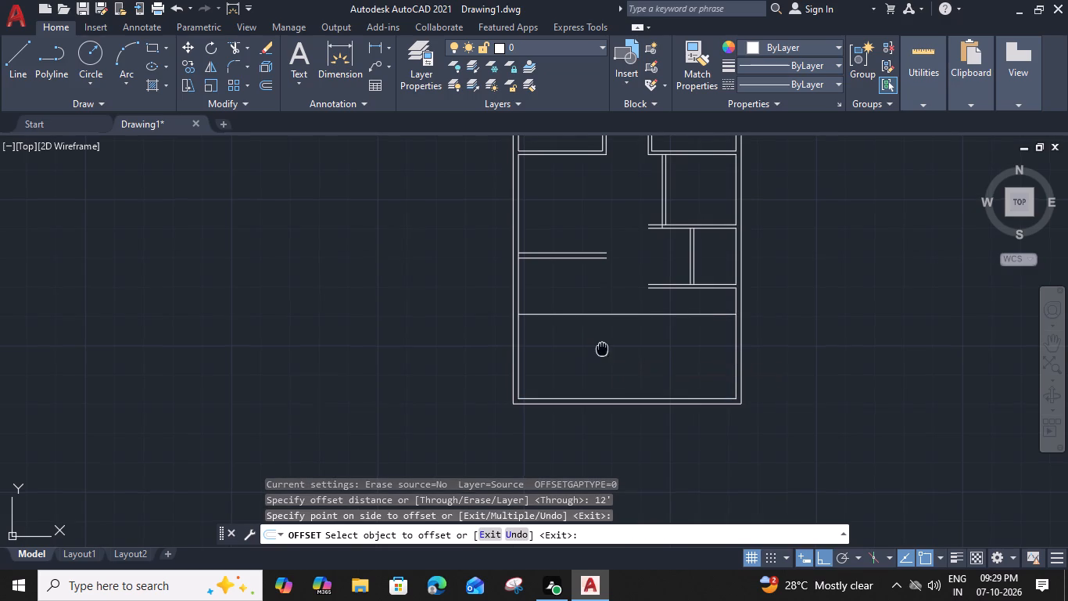
pyautogui.moveTo(593, 367); pyautogui.dragTo(581, 395, button='middle')
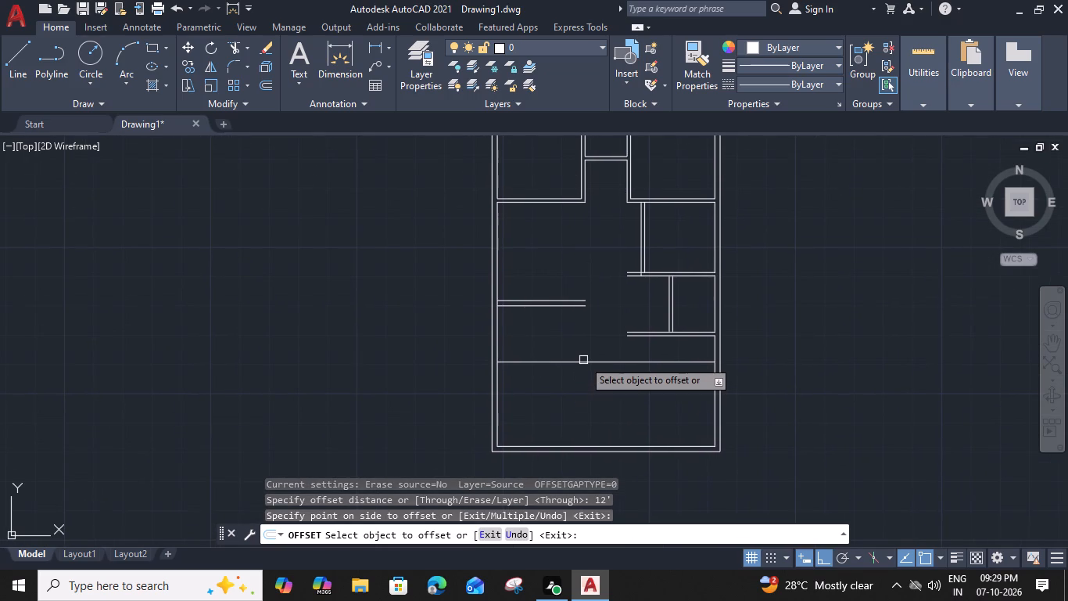
pyautogui.click(583, 360)
pyautogui.press('6')
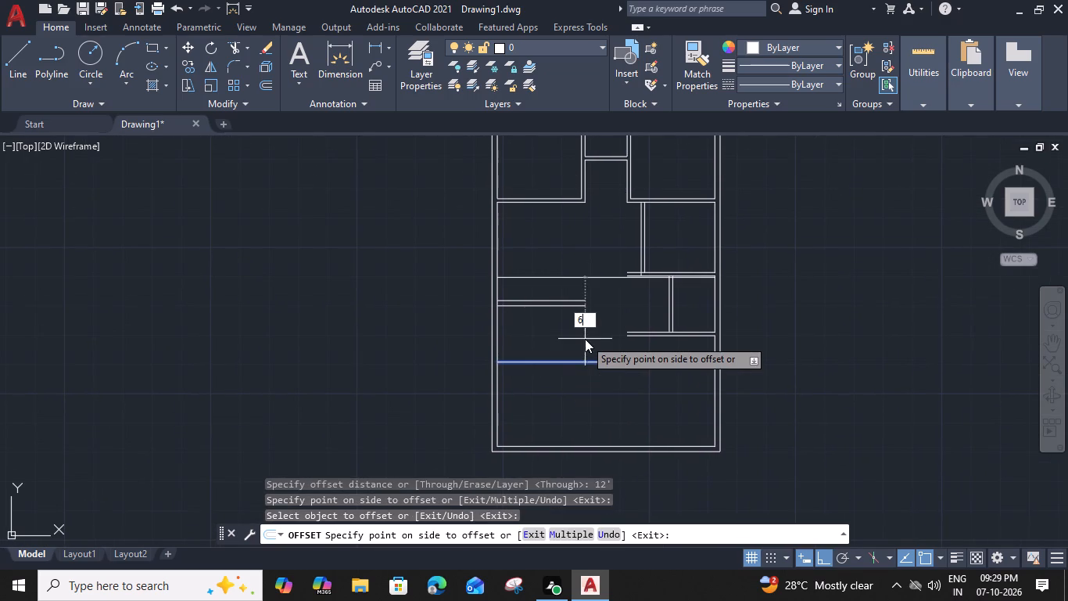
pyautogui.hotkey('shift', '"')
pyautogui.press('Return')
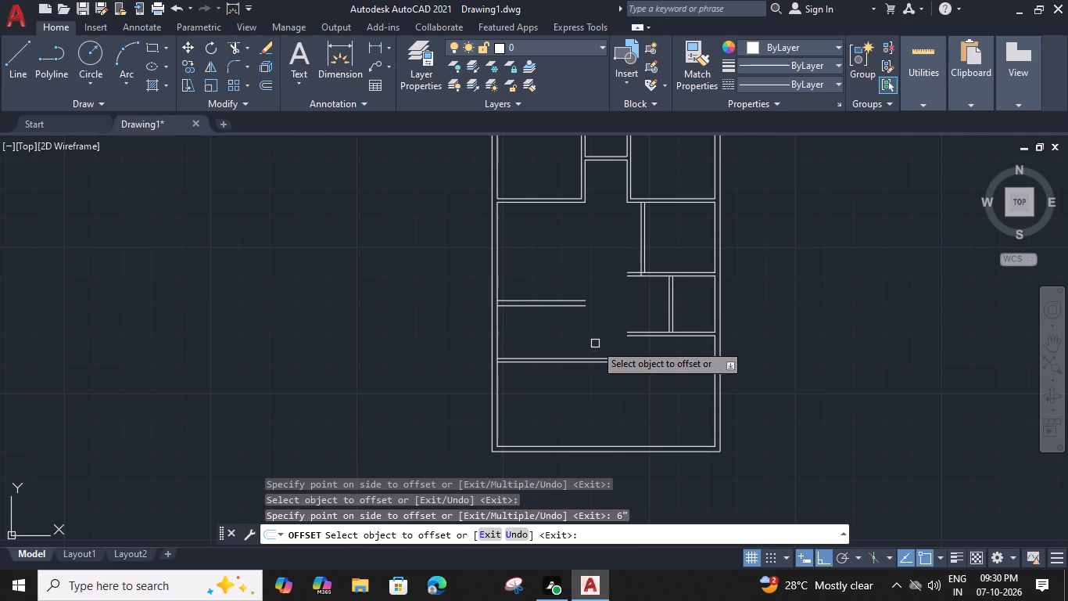
# End offsetting and trim the upper right-side horizontal partition pair's two ends projecting left past the upper vertical partition.
pyautogui.moveTo(643, 386); pyautogui.dragTo(629, 385, button='middle')
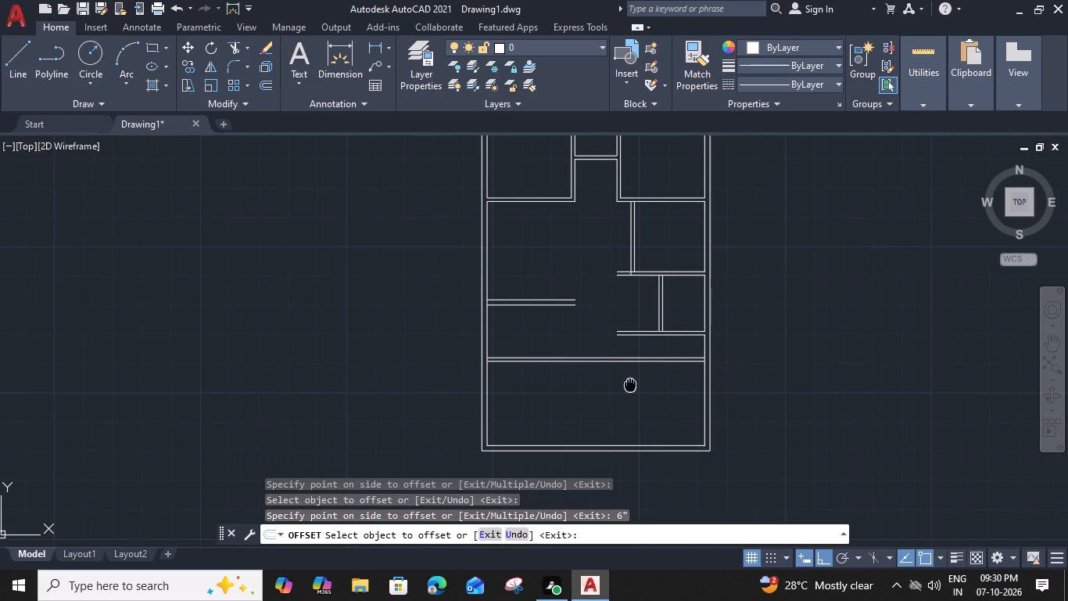
pyautogui.moveTo(629, 385); pyautogui.dragTo(623, 386, button='middle')
pyautogui.scroll(2, 613, 272)
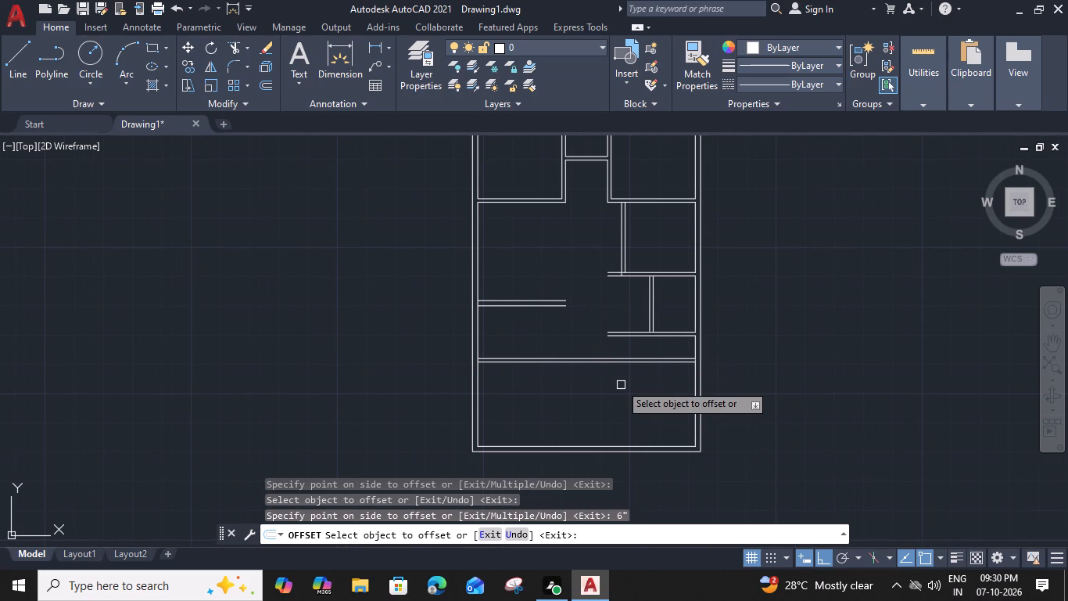
pyautogui.keyDown('shift'); pyautogui.click(617, 263); pyautogui.keyUp('shift')
pyautogui.press('Escape')
pyautogui.write('tr')
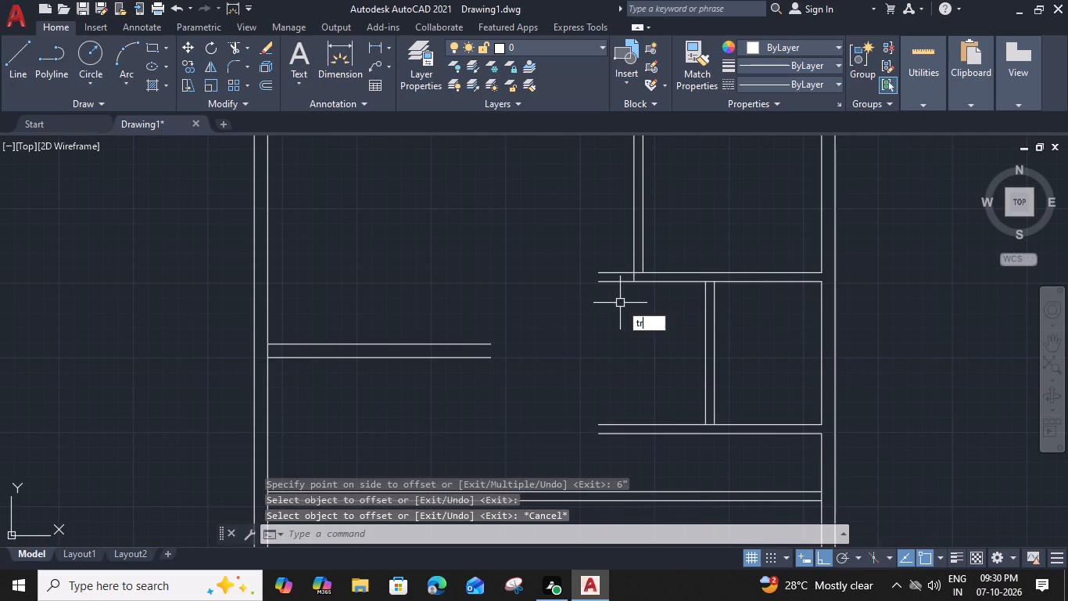
pyautogui.press('space')
pyautogui.click(615, 256)
pyautogui.click(617, 319)
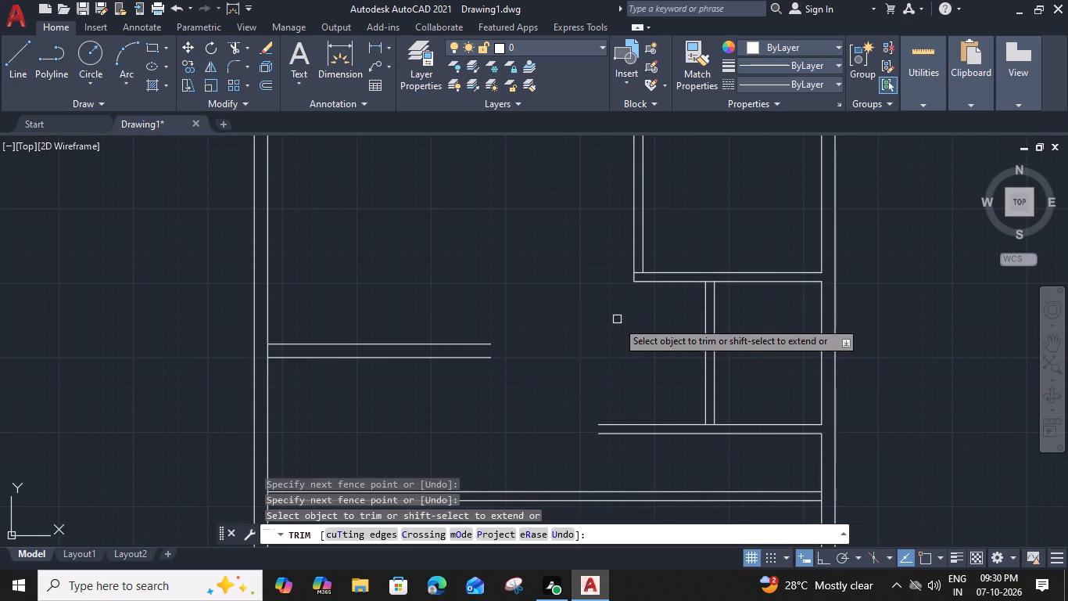
# Trim the lower right-side horizontal partition pair's ends projecting left past the short vertical partition, and end trimming.
pyautogui.moveTo(615, 386); pyautogui.dragTo(607, 308, button='middle')
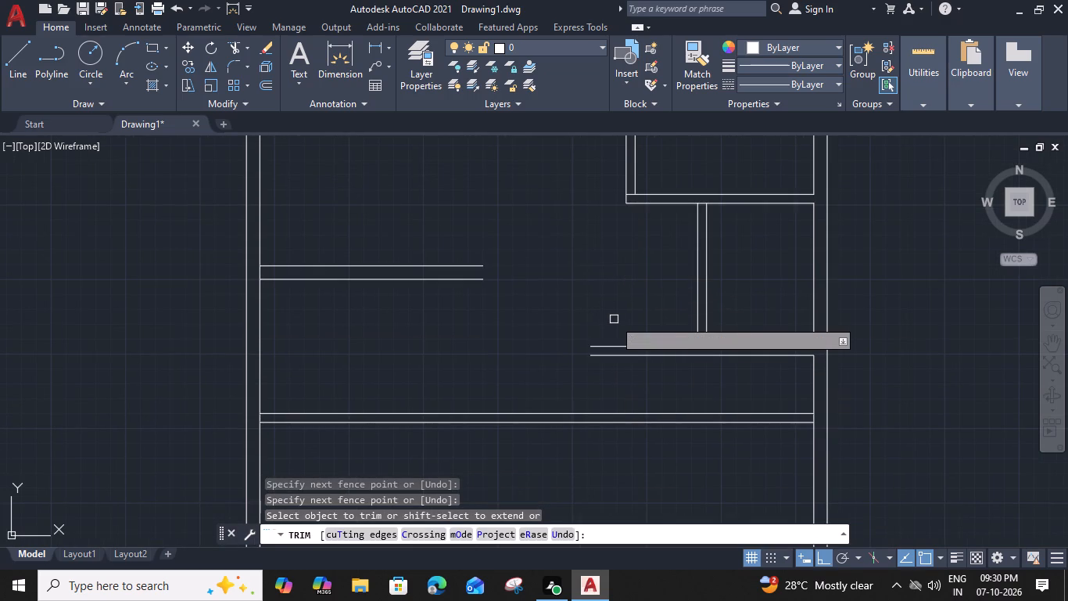
pyautogui.keyDown('shift'); pyautogui.click(696, 321); pyautogui.keyUp('shift')
pyautogui.click(628, 322)
pyautogui.click(622, 390)
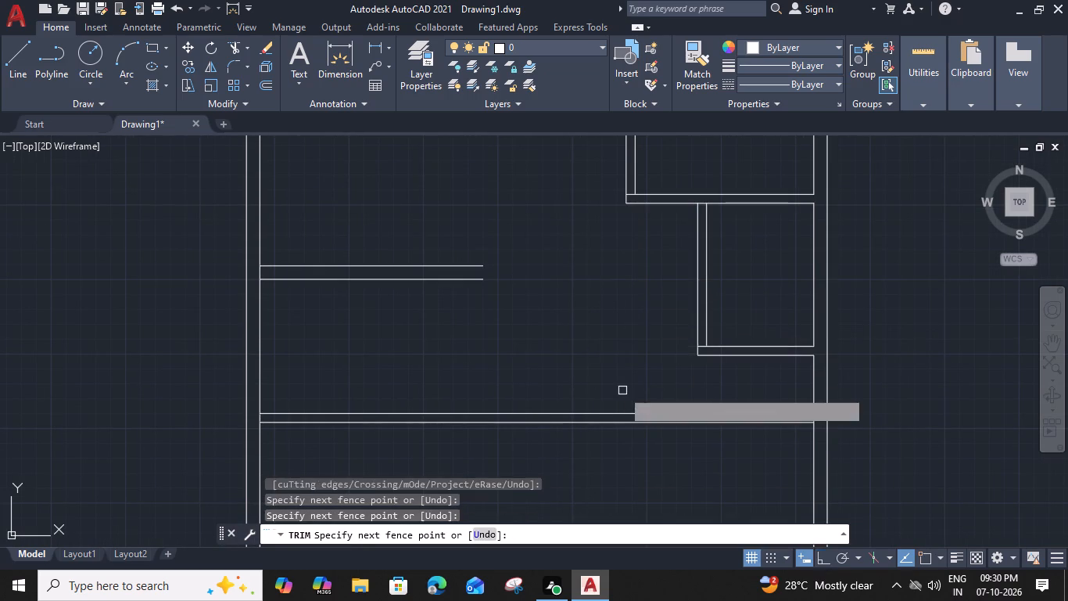
pyautogui.moveTo(658, 368); pyautogui.dragTo(659, 353, button='middle')
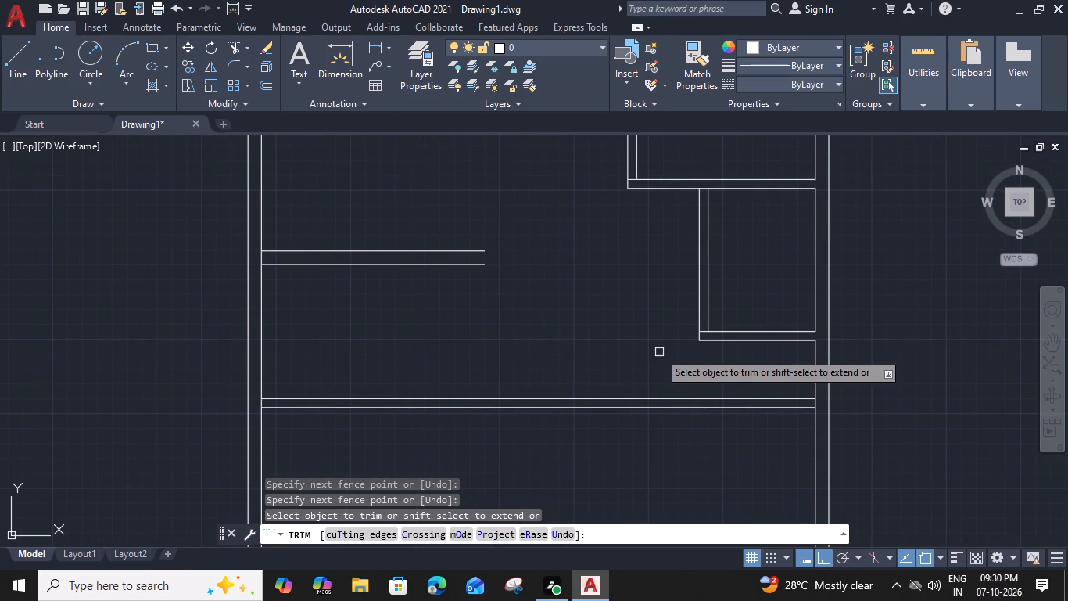
pyautogui.press('Escape')
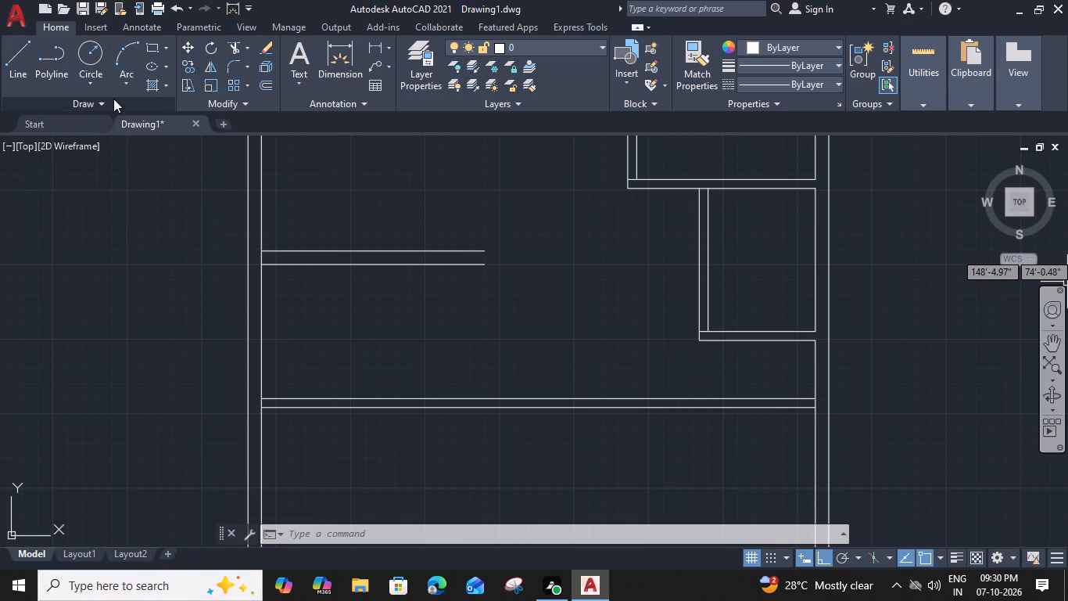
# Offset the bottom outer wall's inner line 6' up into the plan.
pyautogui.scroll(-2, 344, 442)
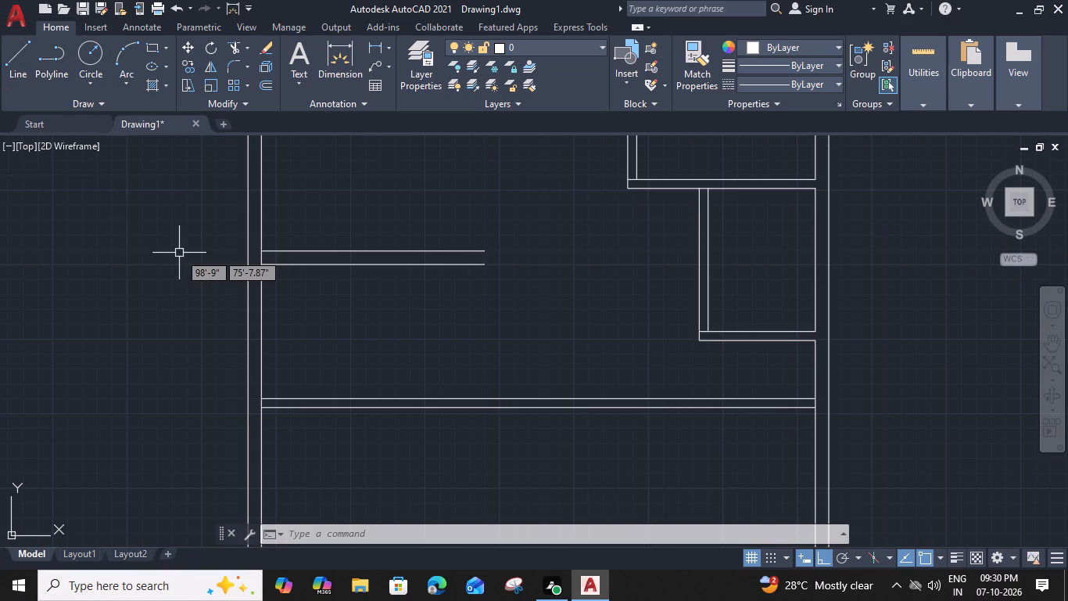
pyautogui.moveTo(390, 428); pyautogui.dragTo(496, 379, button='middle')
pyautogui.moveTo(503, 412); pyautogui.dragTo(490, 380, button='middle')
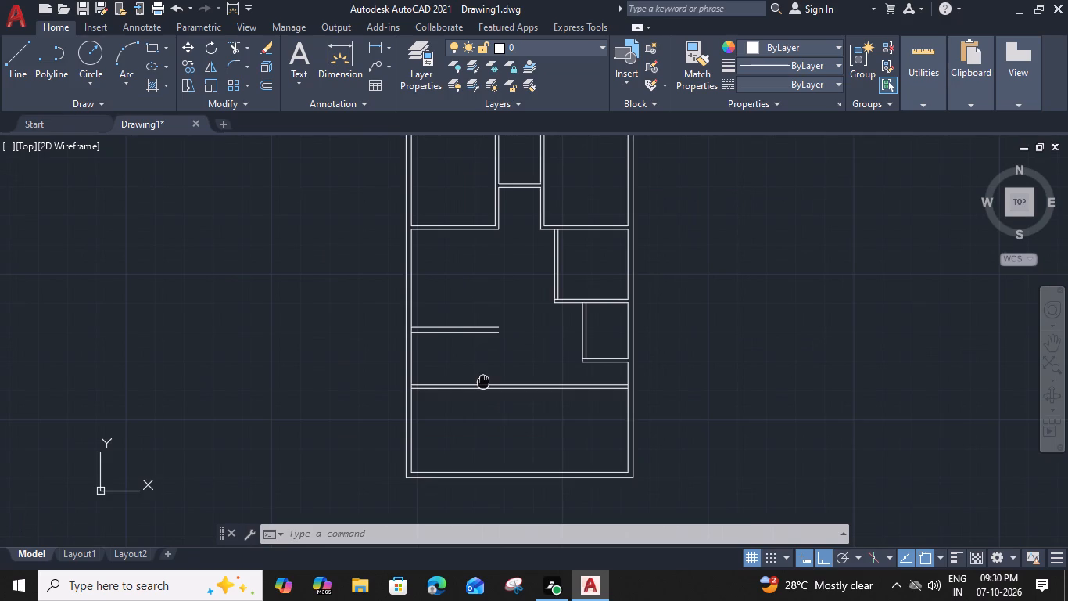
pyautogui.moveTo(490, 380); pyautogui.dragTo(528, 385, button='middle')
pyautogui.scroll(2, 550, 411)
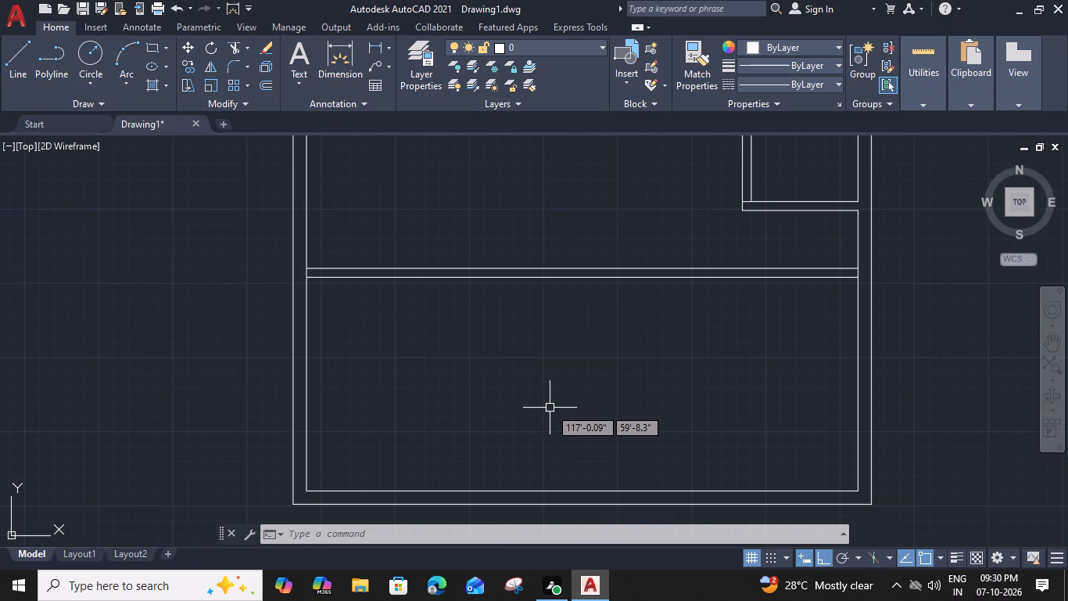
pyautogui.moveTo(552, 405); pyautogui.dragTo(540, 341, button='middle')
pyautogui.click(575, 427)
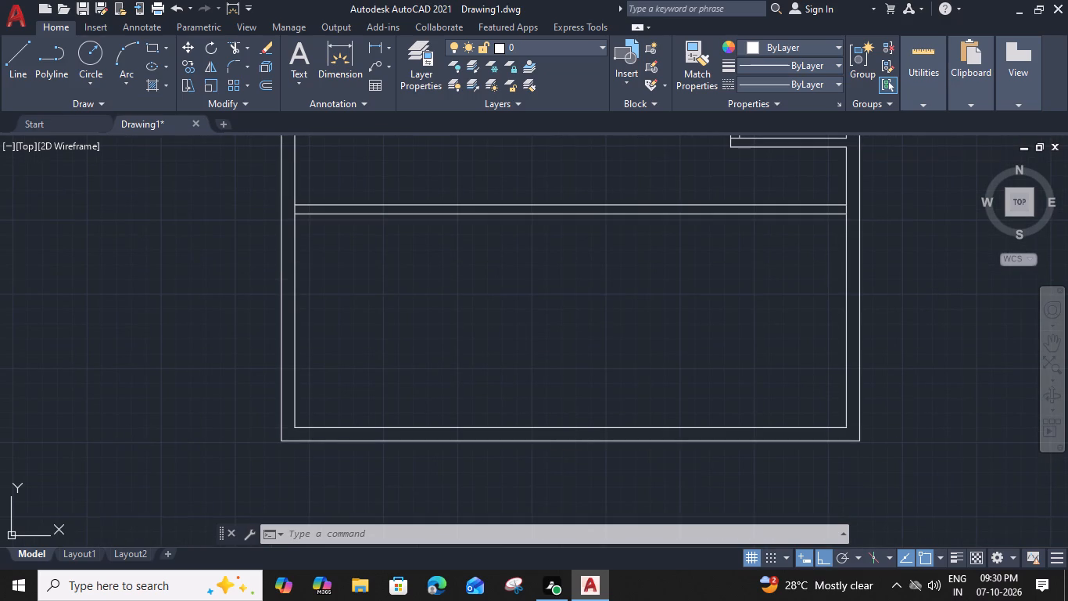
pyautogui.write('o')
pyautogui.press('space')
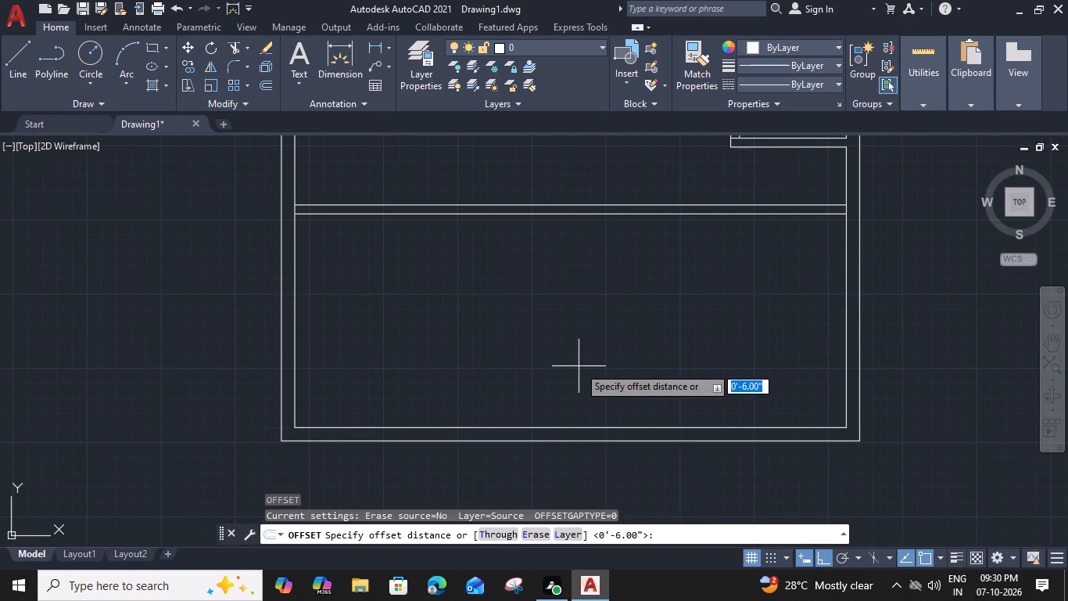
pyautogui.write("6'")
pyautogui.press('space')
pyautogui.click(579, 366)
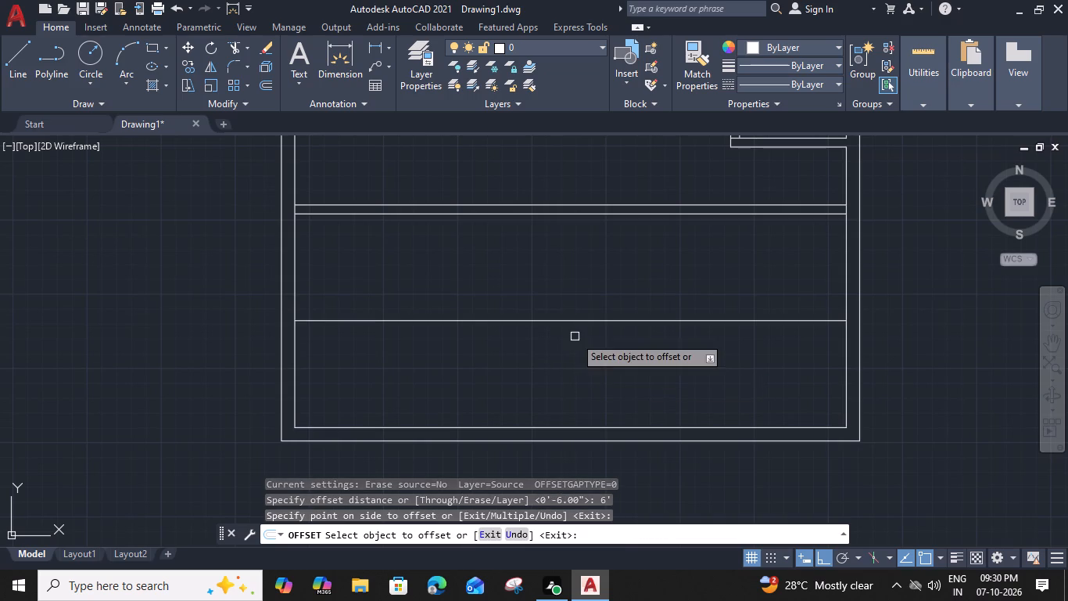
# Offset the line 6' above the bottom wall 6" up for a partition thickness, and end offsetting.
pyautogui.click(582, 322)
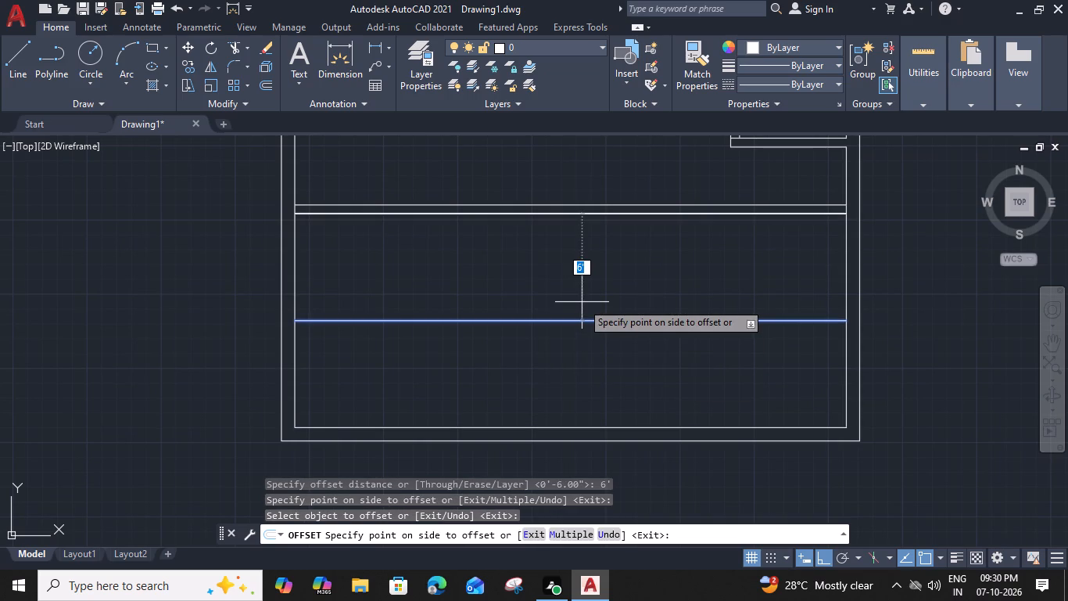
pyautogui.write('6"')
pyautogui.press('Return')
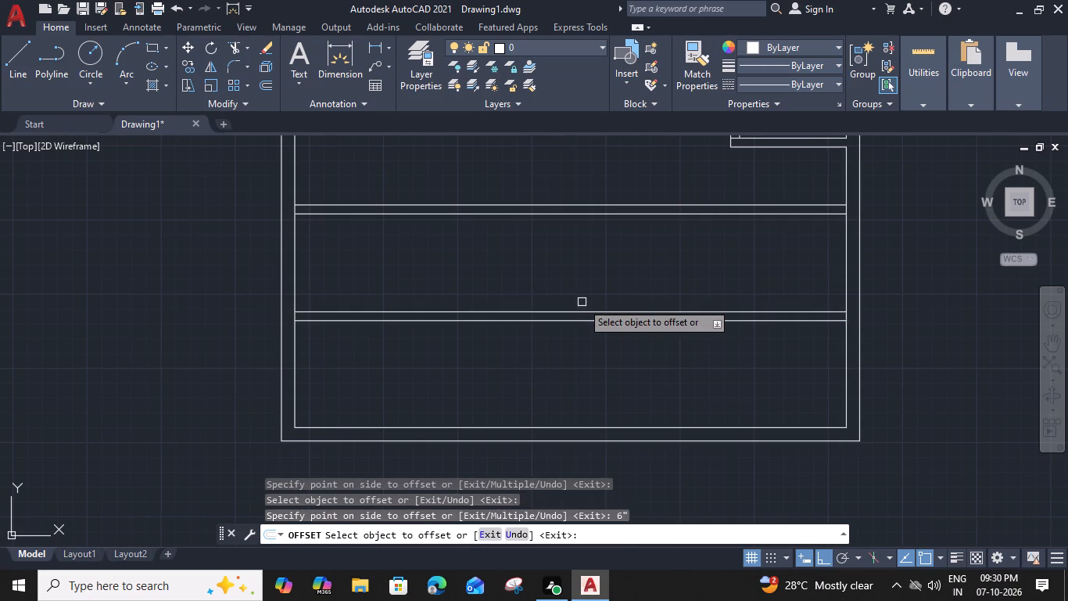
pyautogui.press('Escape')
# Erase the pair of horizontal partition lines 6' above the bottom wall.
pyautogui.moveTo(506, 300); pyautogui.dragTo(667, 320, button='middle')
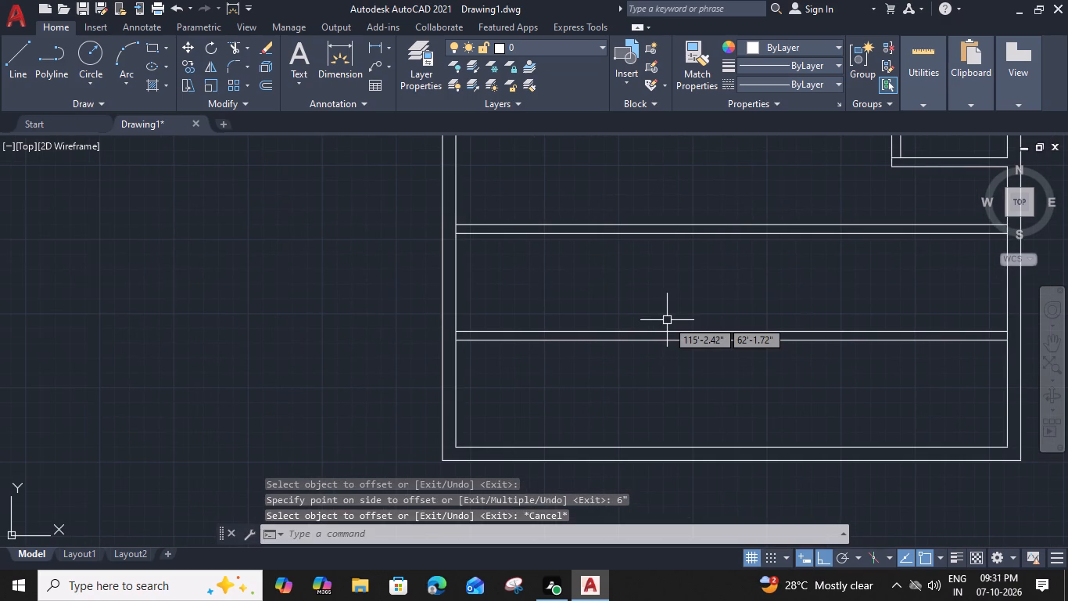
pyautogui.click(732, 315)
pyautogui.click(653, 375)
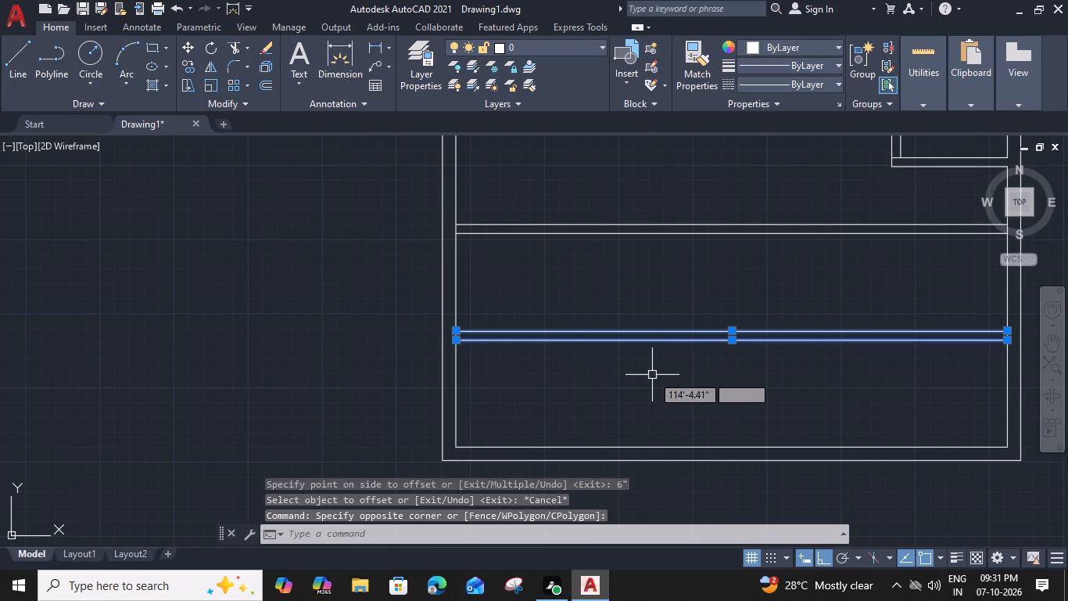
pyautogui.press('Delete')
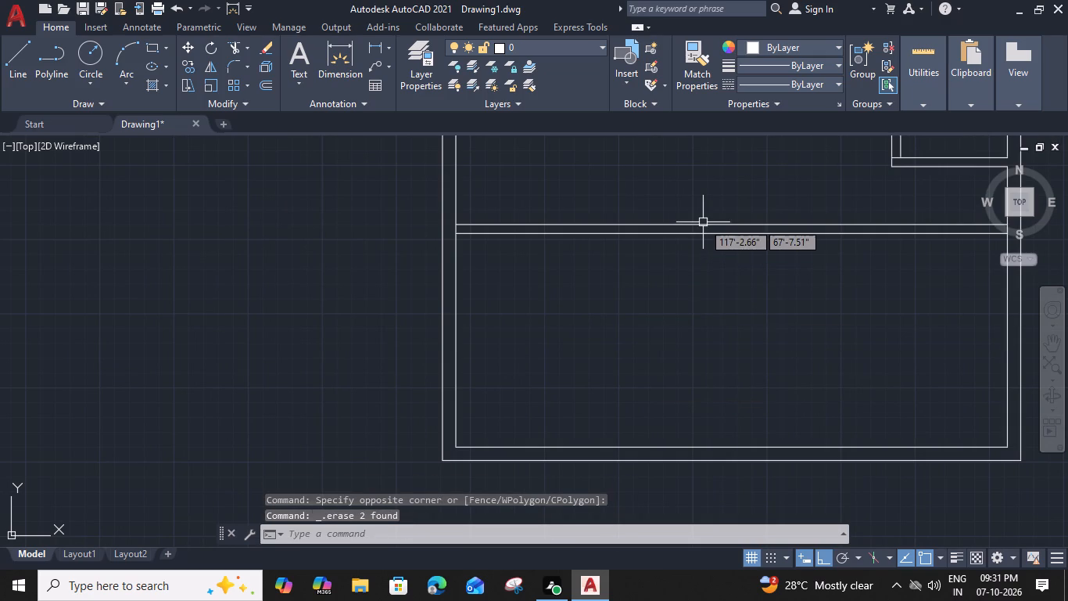
# Offset the upper line of the full-width horizontal partition 9" down, and end offsetting.
pyautogui.click(703, 222)
pyautogui.write('o')
pyautogui.press('space')
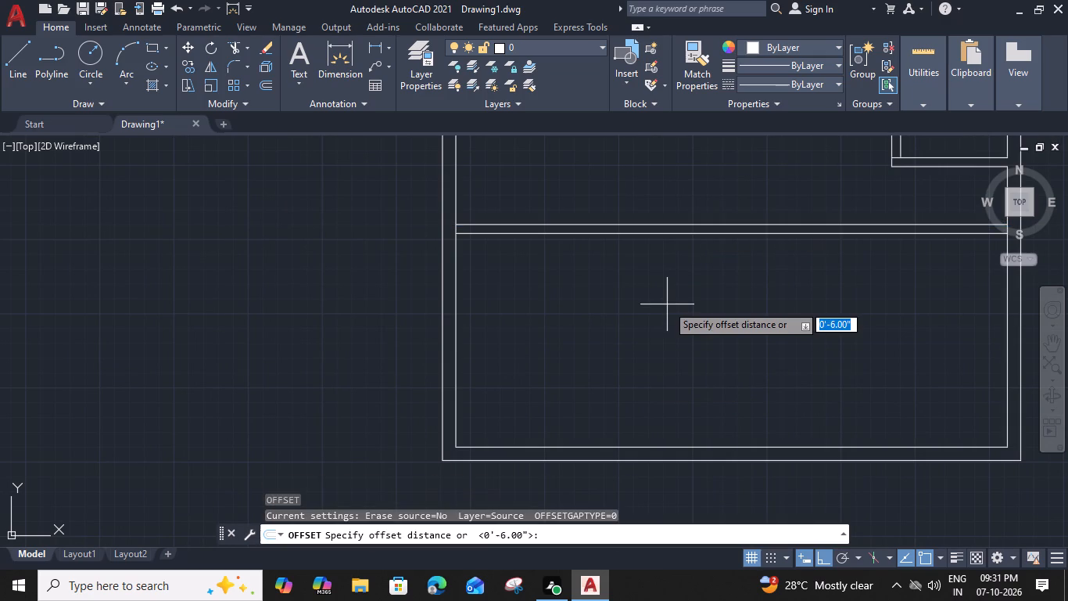
pyautogui.press('9')
pyautogui.hotkey('shift', '"')
pyautogui.press('Return')
pyautogui.click(665, 304)
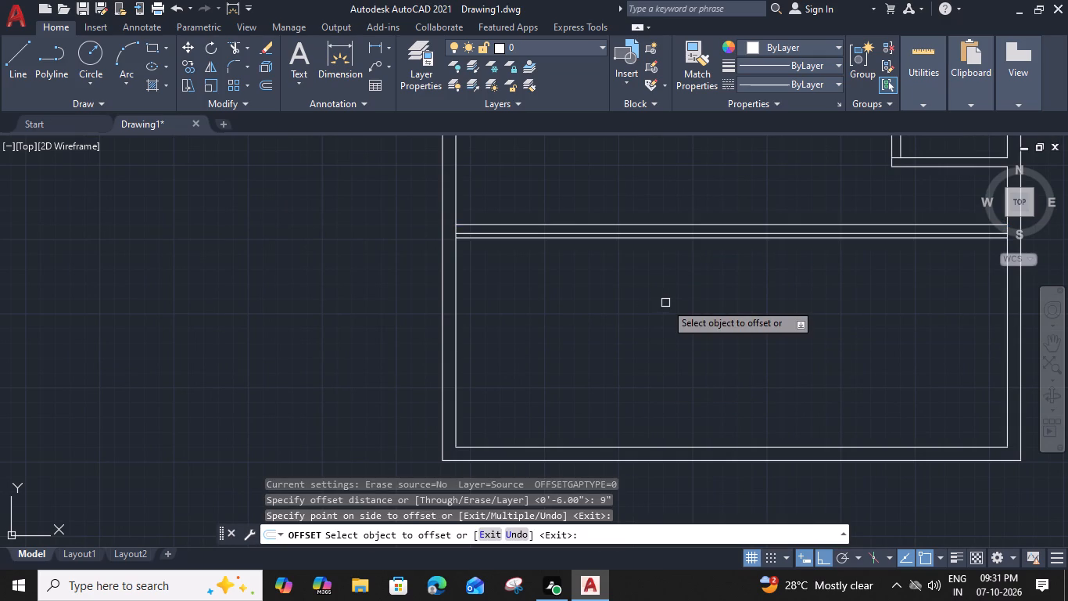
pyautogui.press('Escape')
# Erase the middle of the full-width partition's three lines, leaving a 9" thick wall.
pyautogui.click(733, 234)
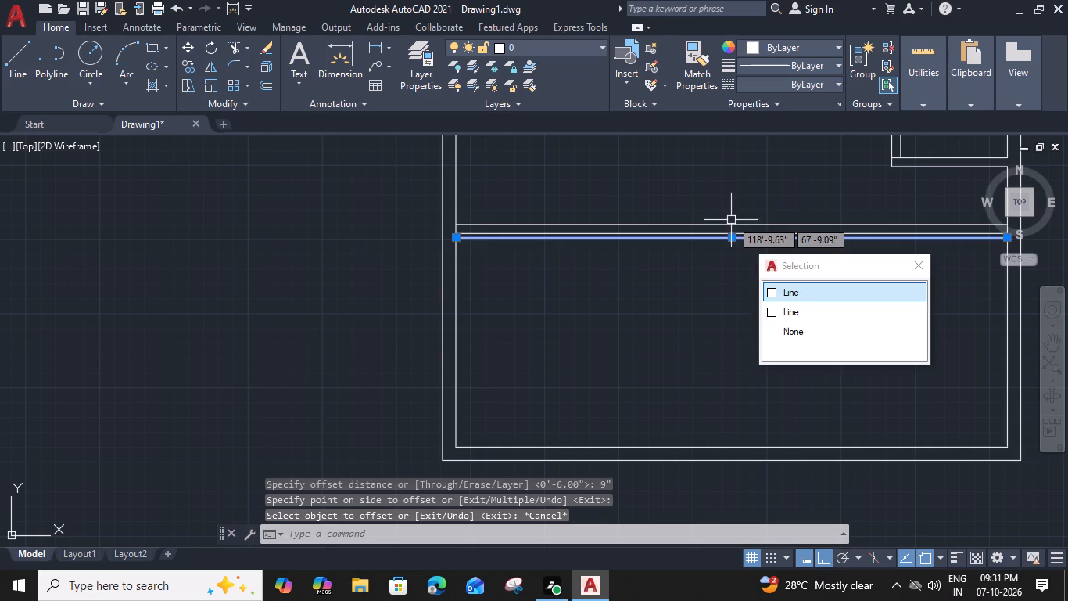
pyautogui.scroll(3, 740, 231)
pyautogui.click(745, 229)
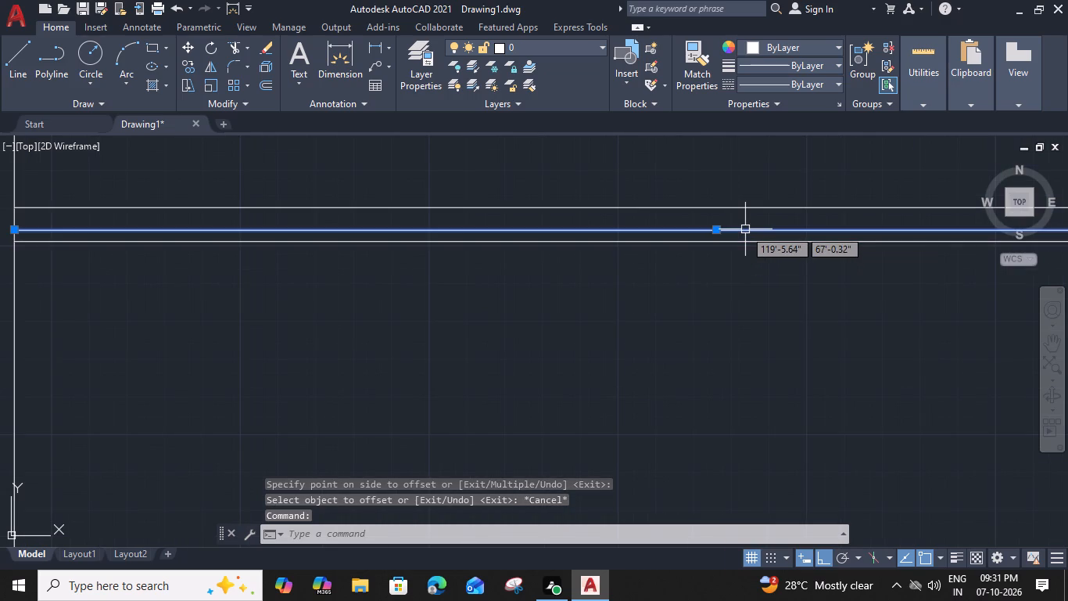
pyautogui.press('Delete')
pyautogui.scroll(-3, 742, 229)
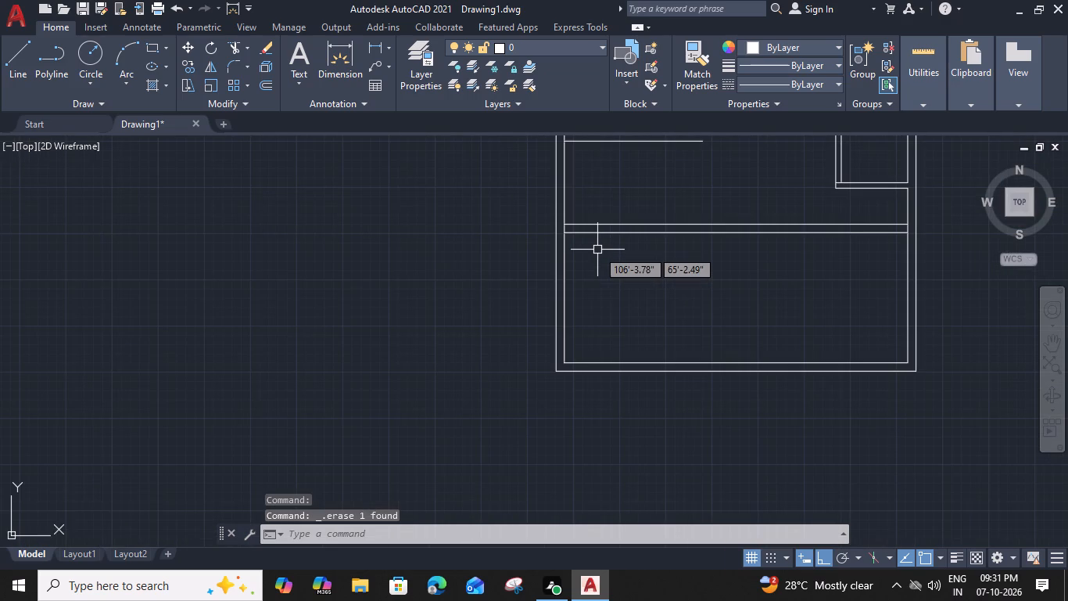
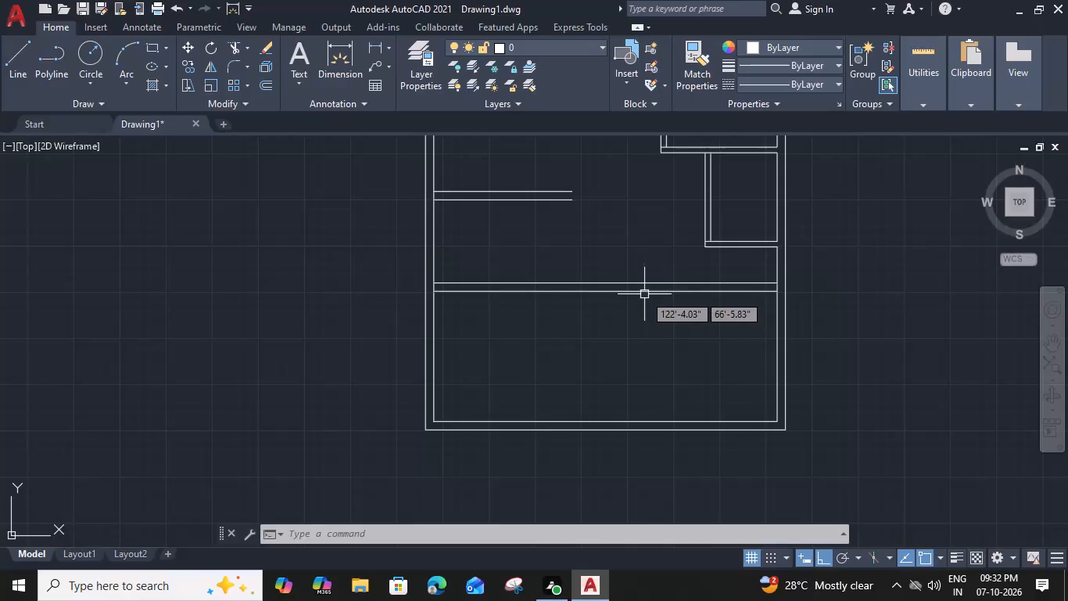
# Offset the lower line of the full-width wall 6' down, and offset that copy 9" up to form a second horizontal wall.
pyautogui.click(644, 294)
pyautogui.write('o')
pyautogui.press('space')
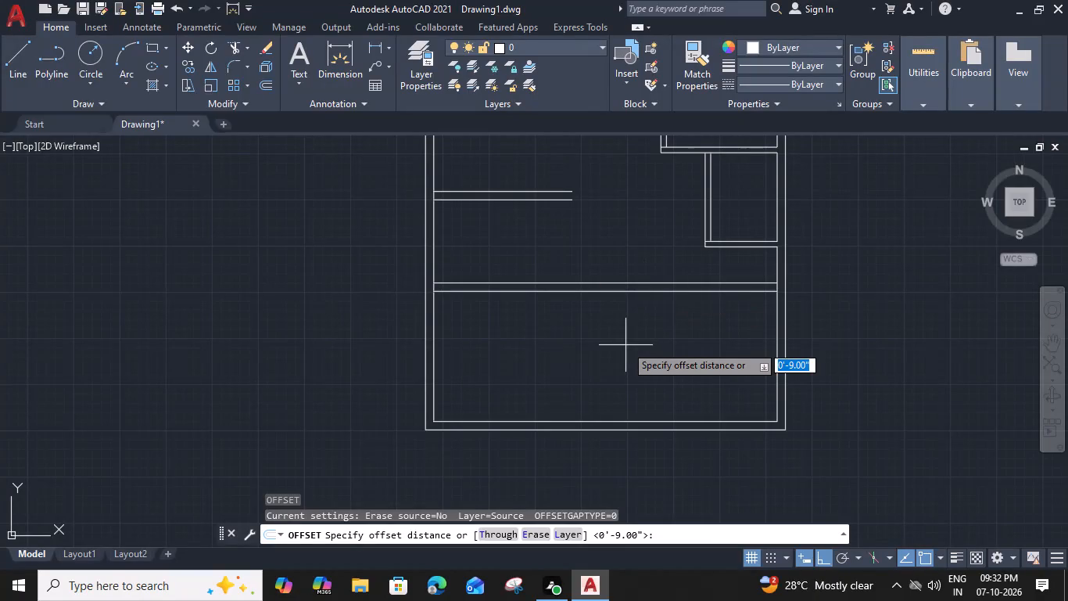
pyautogui.write("6'")
pyautogui.press('space')
pyautogui.click(625, 345)
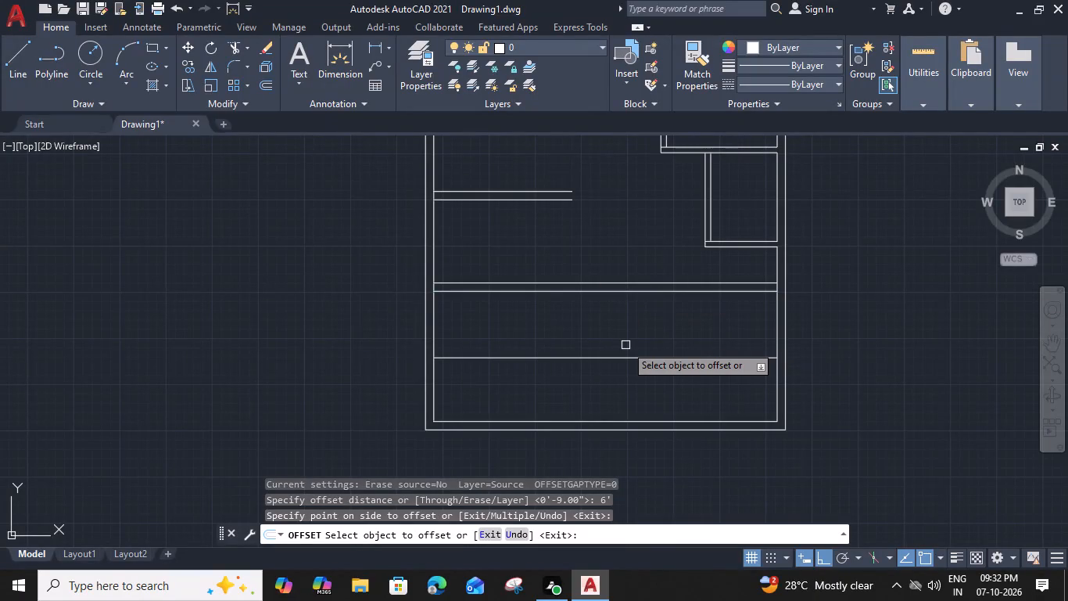
pyautogui.click(628, 357)
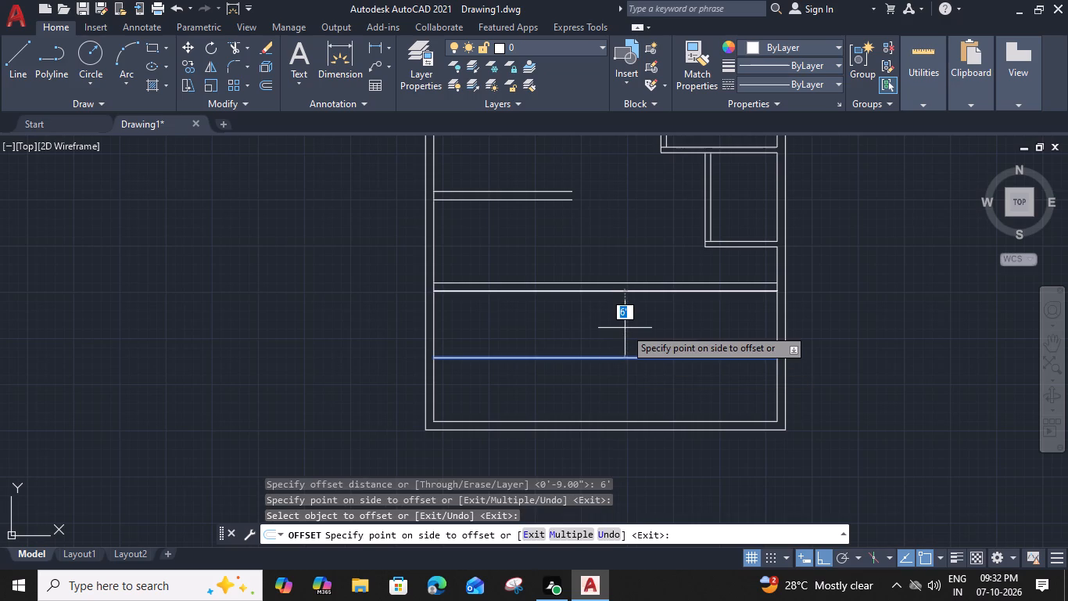
pyautogui.write('9"')
pyautogui.press('Return')
pyautogui.press('Escape')
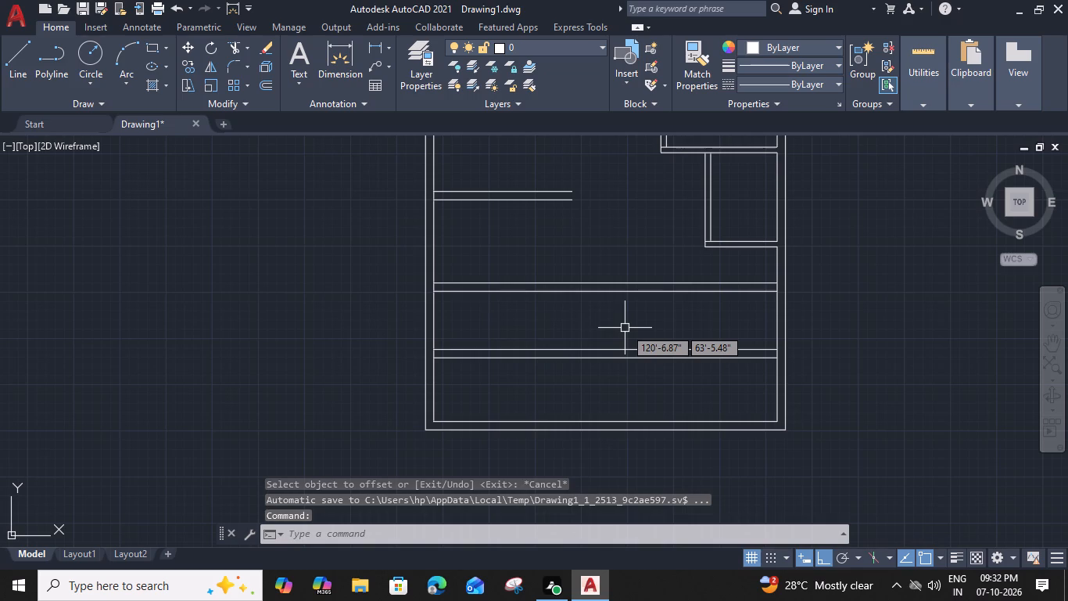
# Trim the left outer wall's inner line between the two lines of the upper full-width wall.
pyautogui.moveTo(539, 332); pyautogui.dragTo(549, 329, button='middle')
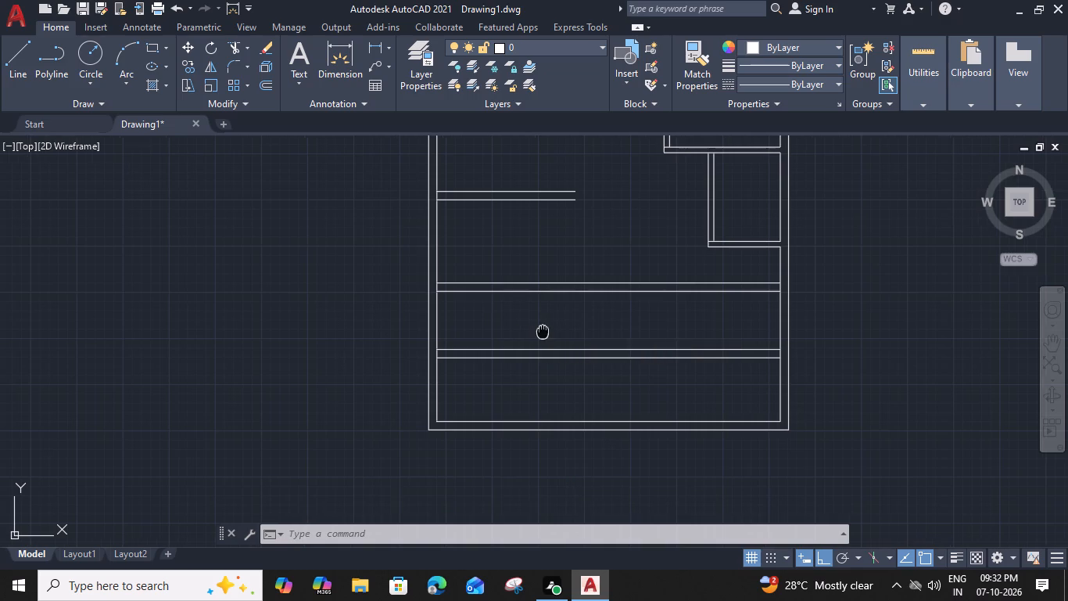
pyautogui.moveTo(549, 329); pyautogui.dragTo(613, 343, button='middle')
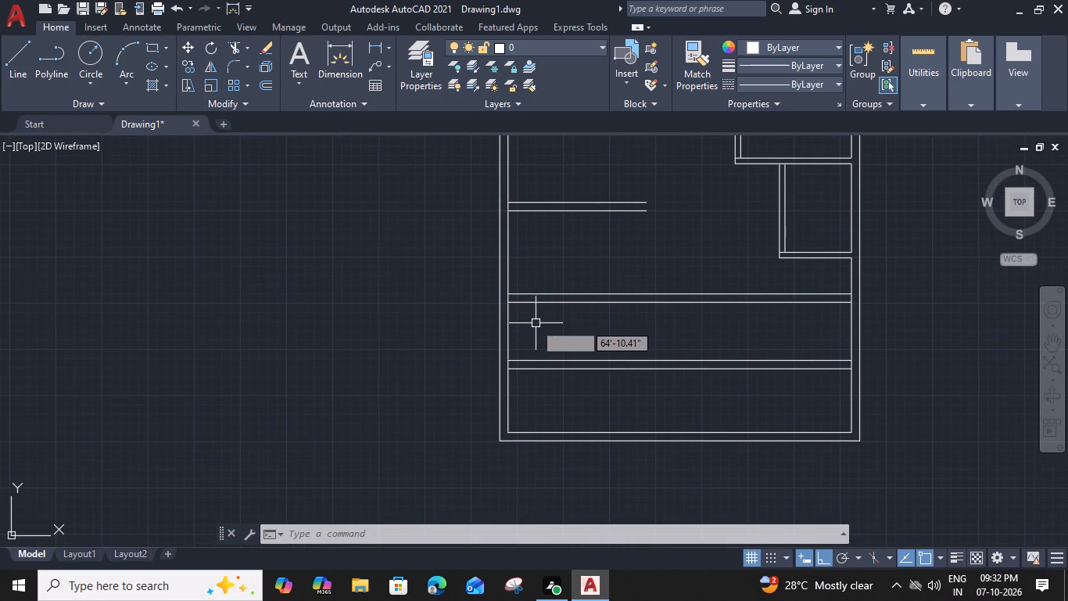
pyautogui.write('tr')
pyautogui.press('space')
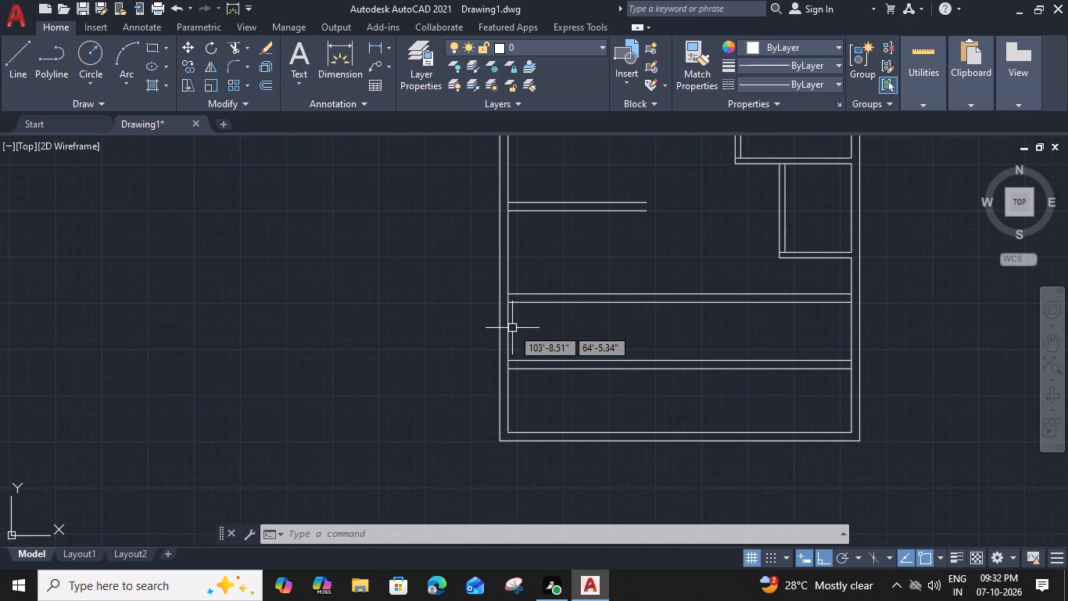
pyautogui.scroll(3, 500, 304)
pyautogui.click(525, 273)
pyautogui.scroll(-2, 525, 273)
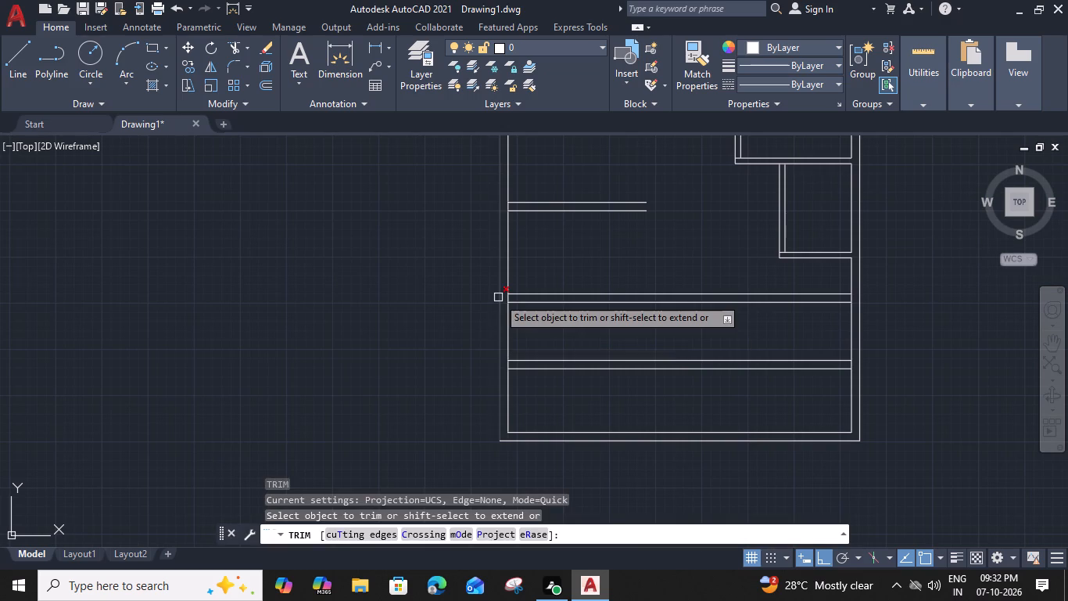
pyautogui.scroll(-1, 498, 297)
# Remove the pair of short horizontal lines projecting from the left wall above the full-width walls, and end trimming.
pyautogui.moveTo(564, 235); pyautogui.dragTo(570, 335, button='middle')
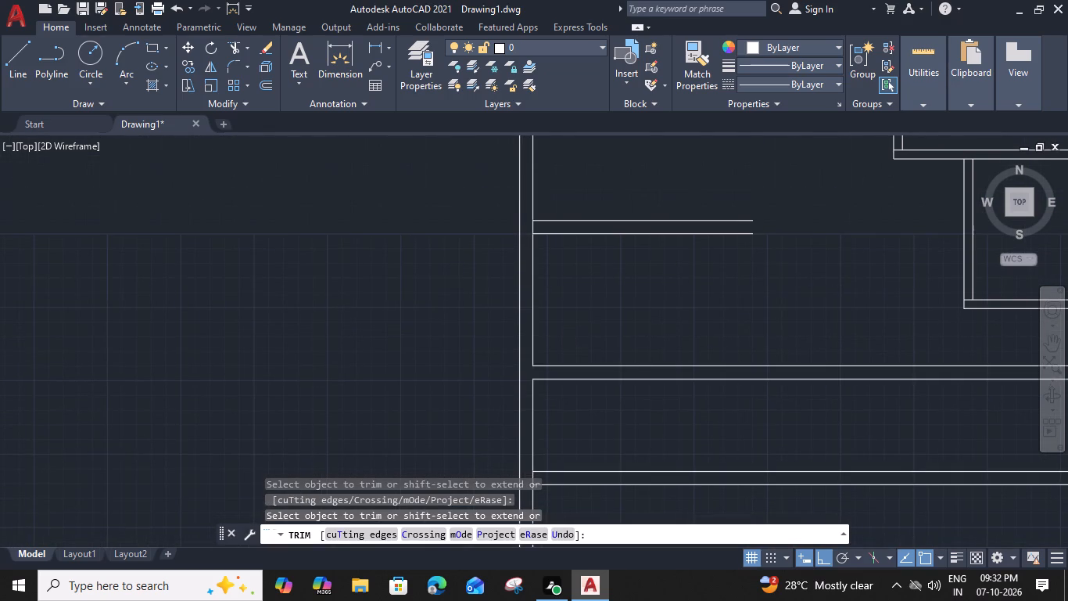
pyautogui.scroll(-2, 569, 333)
pyautogui.moveTo(573, 396); pyautogui.dragTo(567, 386, button='middle')
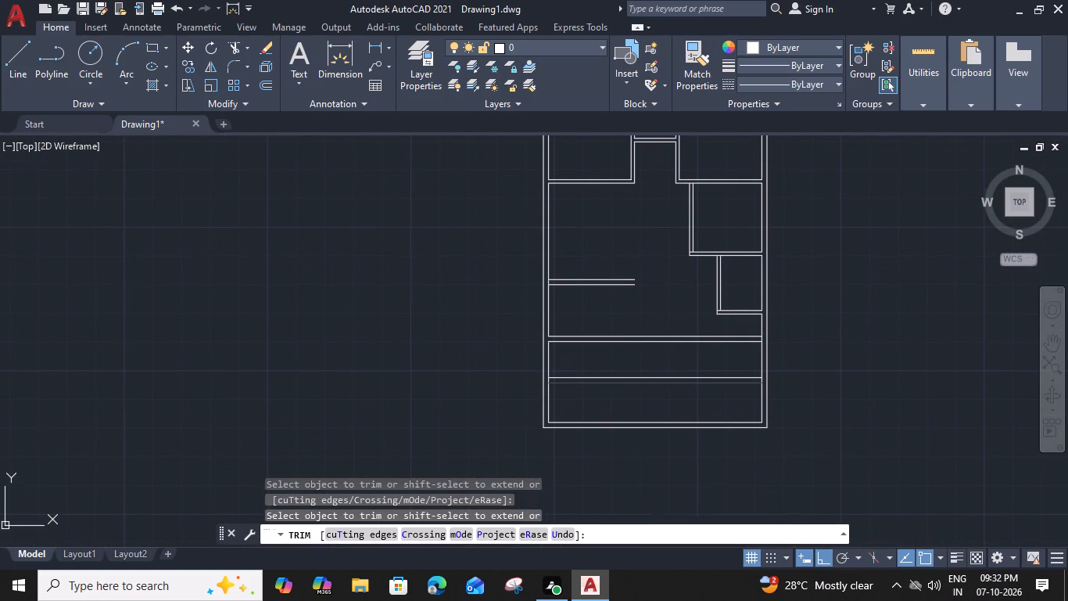
pyautogui.click(644, 260)
pyautogui.click(574, 311)
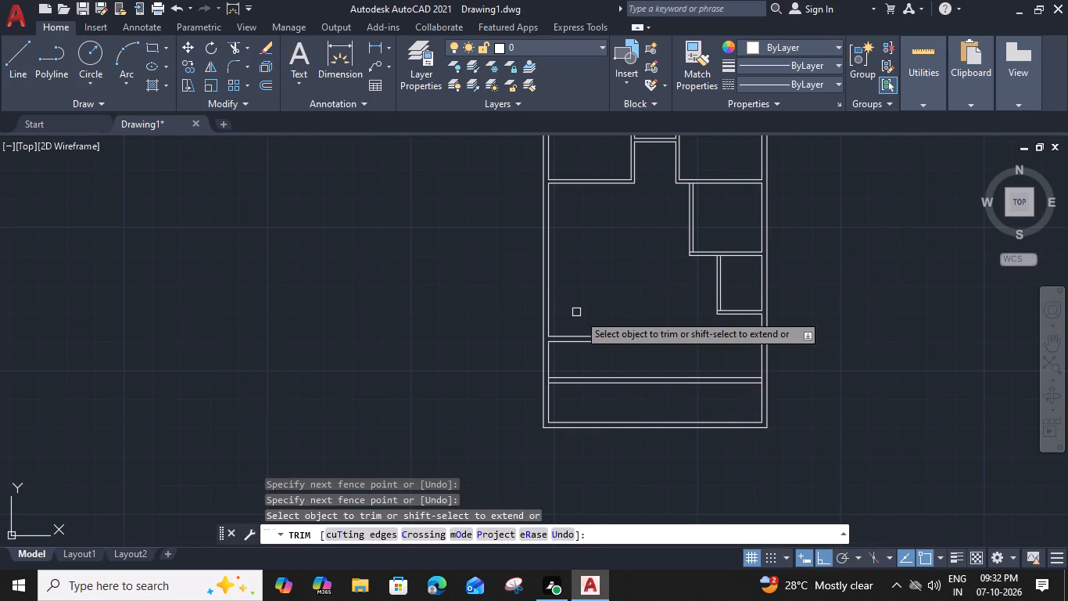
pyautogui.moveTo(592, 396); pyautogui.dragTo(591, 362, button='middle')
pyautogui.press('Escape')
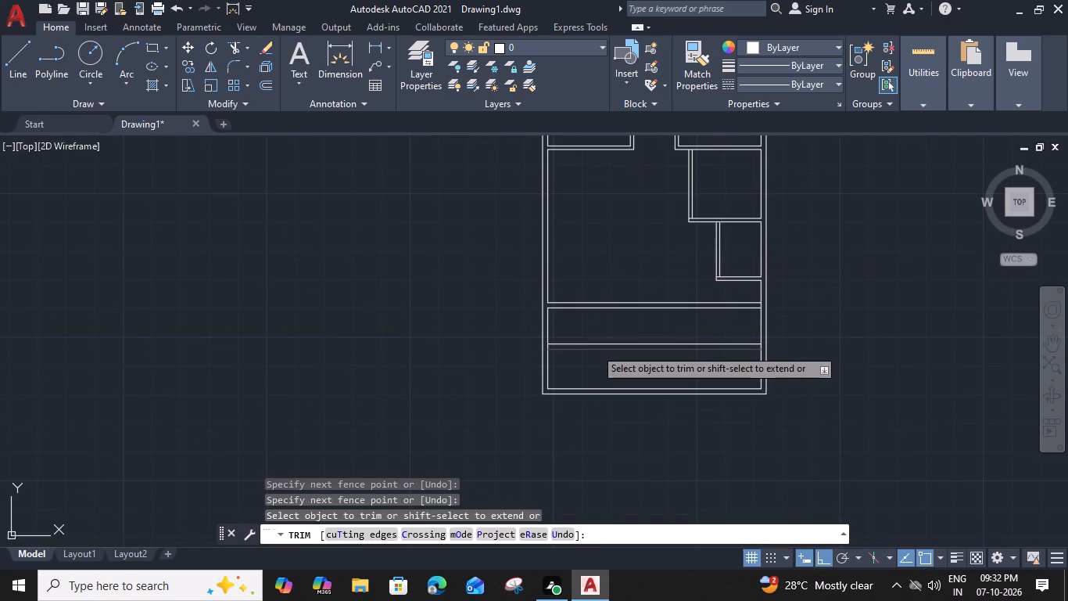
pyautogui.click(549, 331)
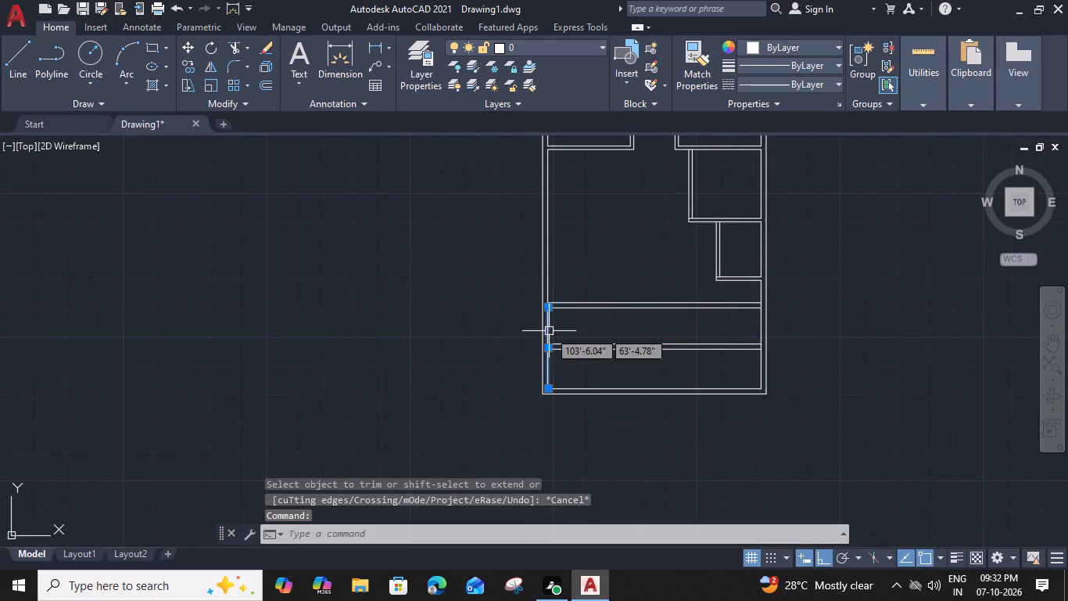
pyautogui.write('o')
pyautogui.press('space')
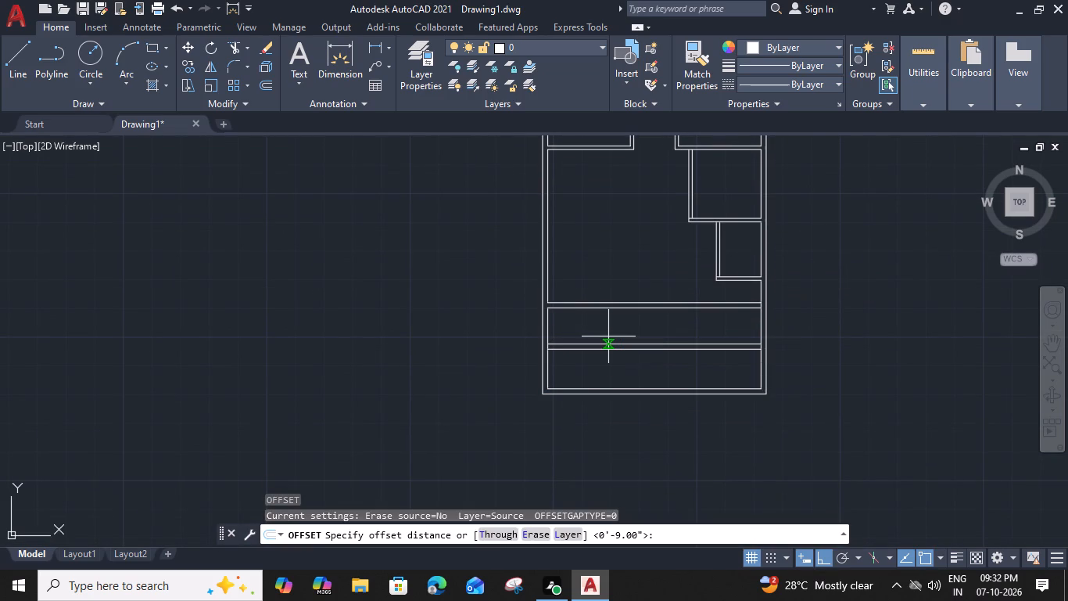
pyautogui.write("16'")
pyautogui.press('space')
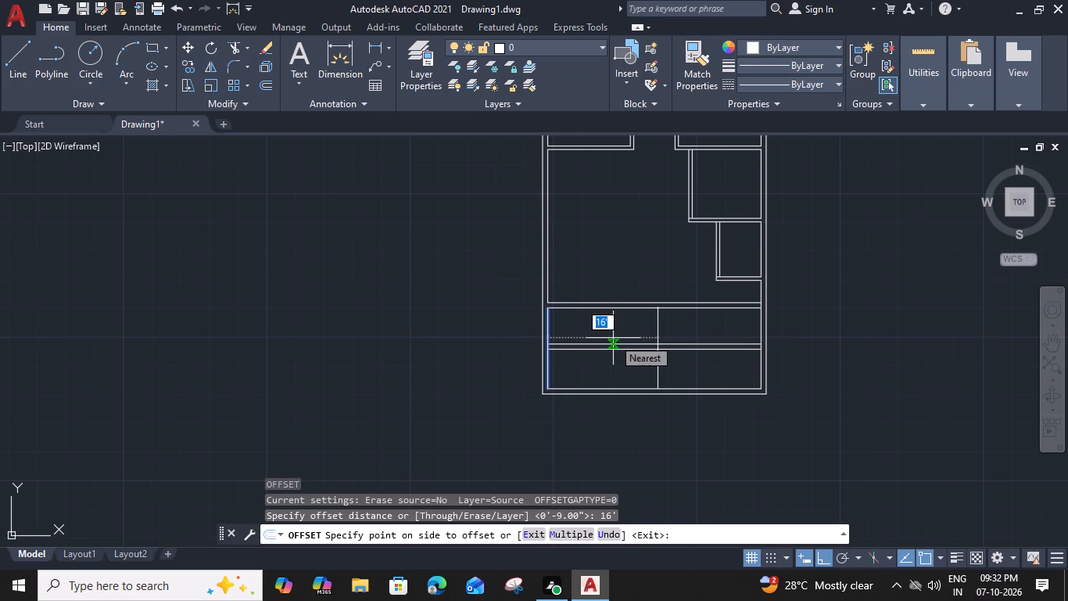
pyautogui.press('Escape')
# Offset the left wall's inner line below the upper full-width wall 12' to the right, and offset that copy 9" back to the left.
pyautogui.click(548, 322)
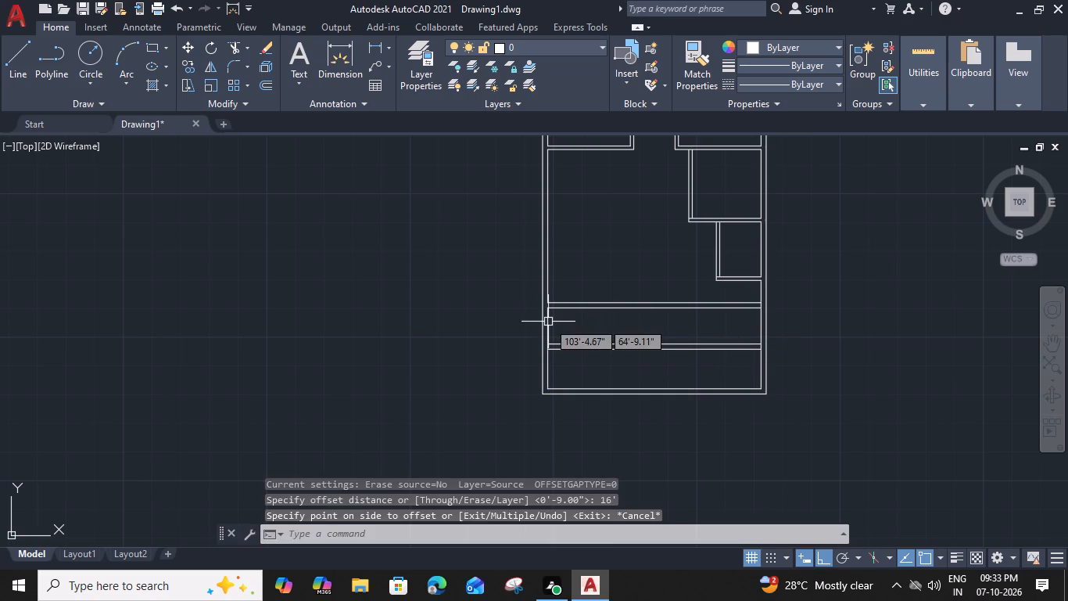
pyautogui.write('o')
pyautogui.press('space')
pyautogui.write("12'")
pyautogui.press('space')
pyautogui.click(583, 335)
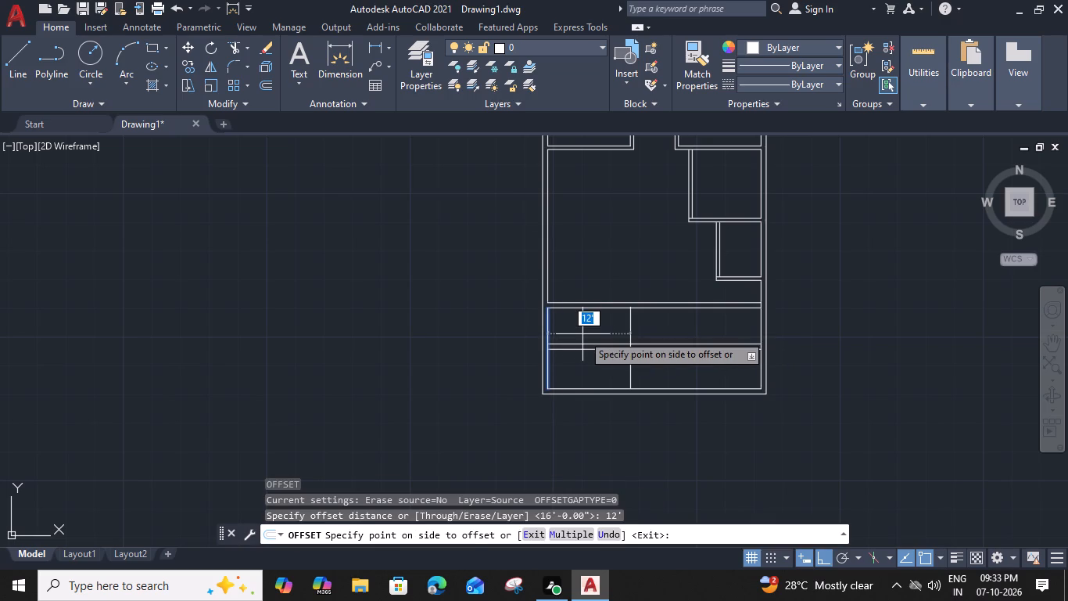
pyautogui.click(629, 322)
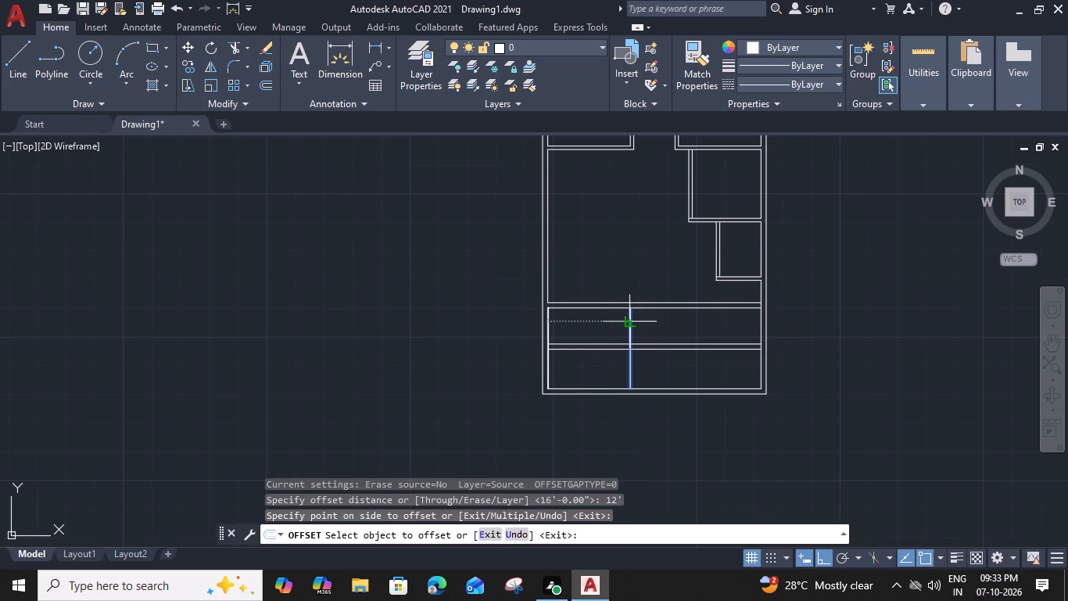
pyautogui.press('9')
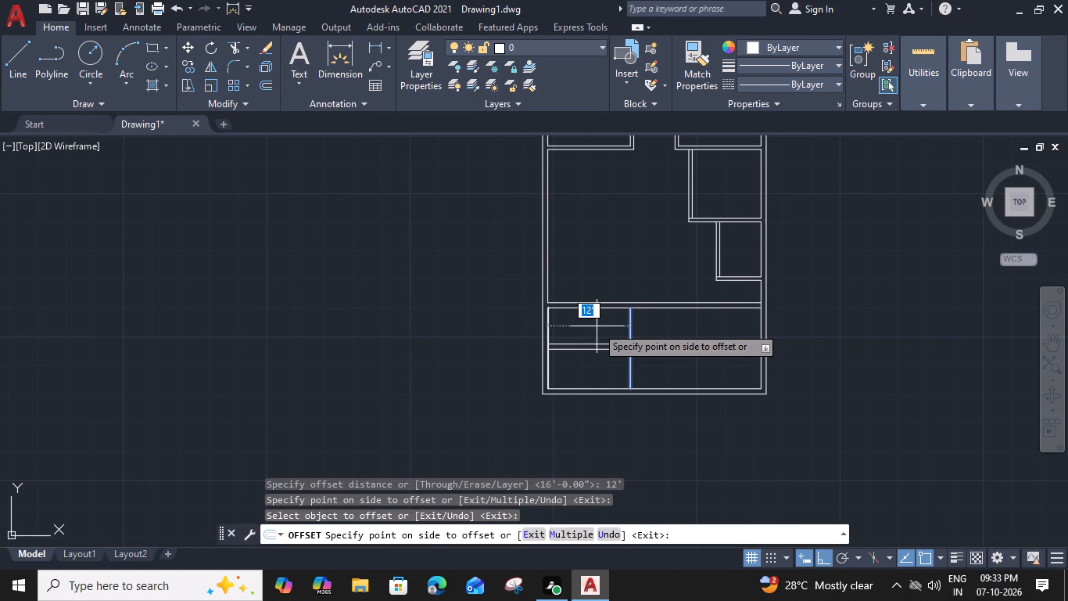
pyautogui.hotkey('shift', '"')
pyautogui.press('Return')
pyautogui.press('Escape')
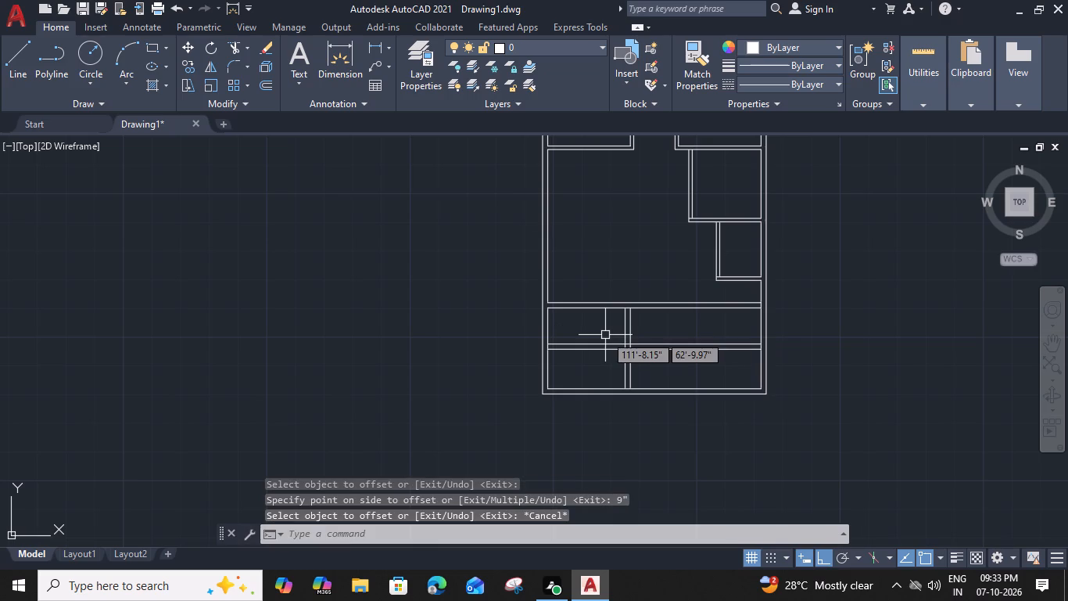
# Trim the lower horizontal wall's lines left of the new vertical wall and open the junction between the two walls.
pyautogui.write('ex')
pyautogui.press('space')
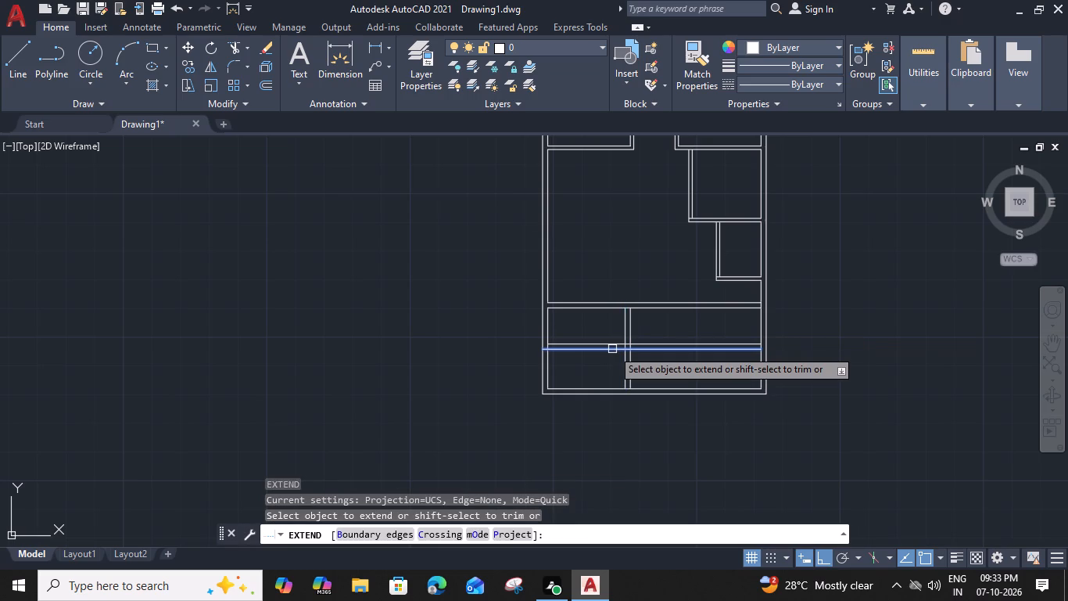
pyautogui.keyDown('shift'); pyautogui.click(609, 333); pyautogui.keyUp('shift')
pyautogui.keyDown('shift'); pyautogui.click(609, 361); pyautogui.keyUp('shift')
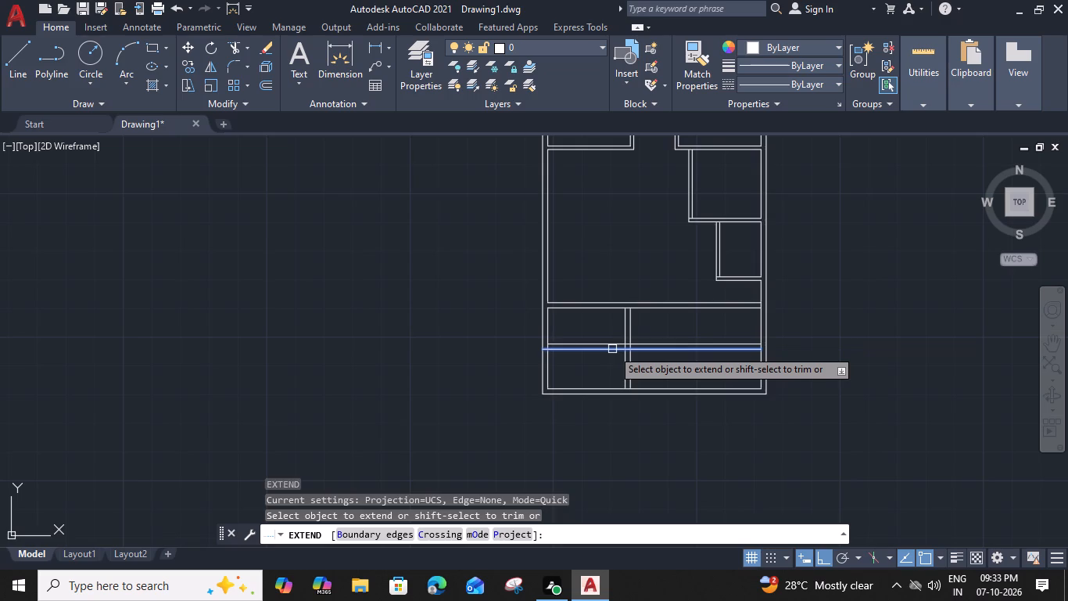
pyautogui.scroll(3, 634, 348)
pyautogui.keyDown('shift'); pyautogui.click(608, 331); pyautogui.keyUp('shift')
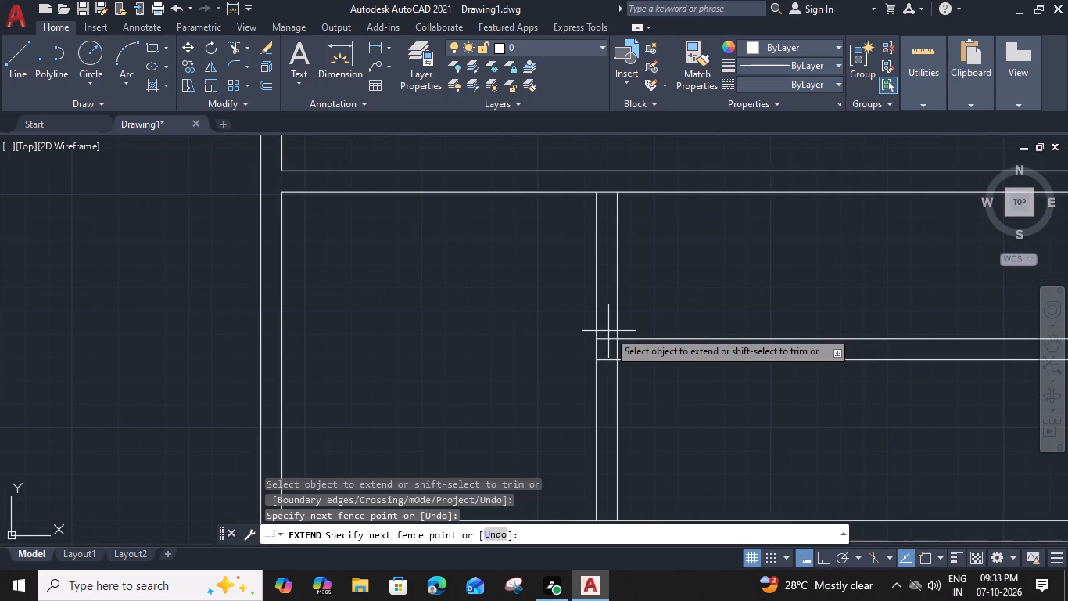
pyautogui.keyDown('shift'); pyautogui.click(625, 354); pyautogui.keyUp('shift')
pyautogui.keyDown('shift'); pyautogui.click(607, 359); pyautogui.keyUp('shift')
pyautogui.scroll(-2, 608, 357)
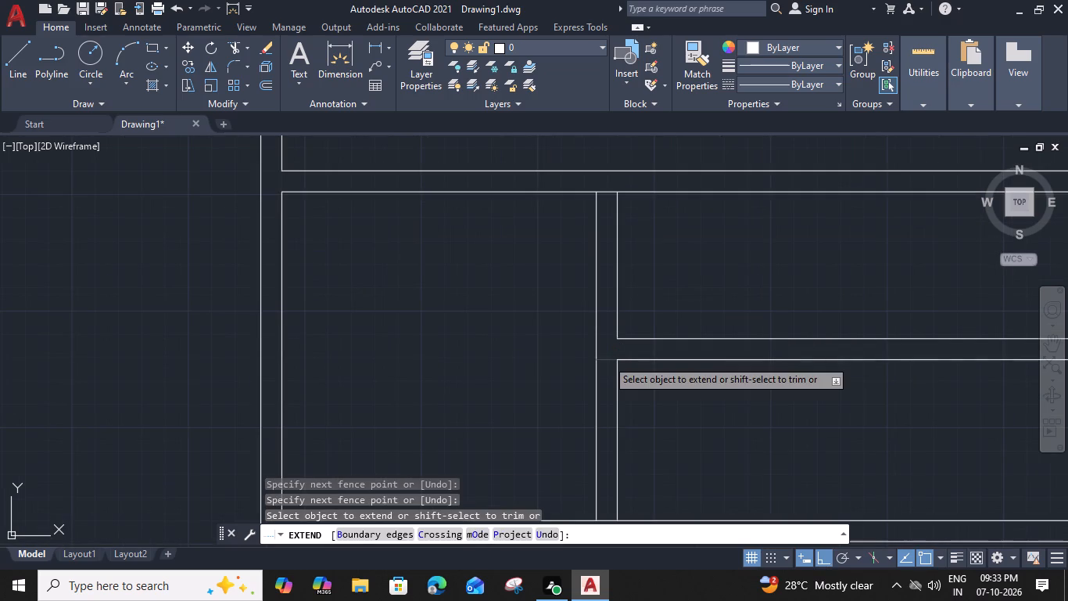
# Extend the right line of the new vertical wall down to the bottom wall's outer line.
pyautogui.moveTo(634, 408); pyautogui.dragTo(620, 373, button='middle')
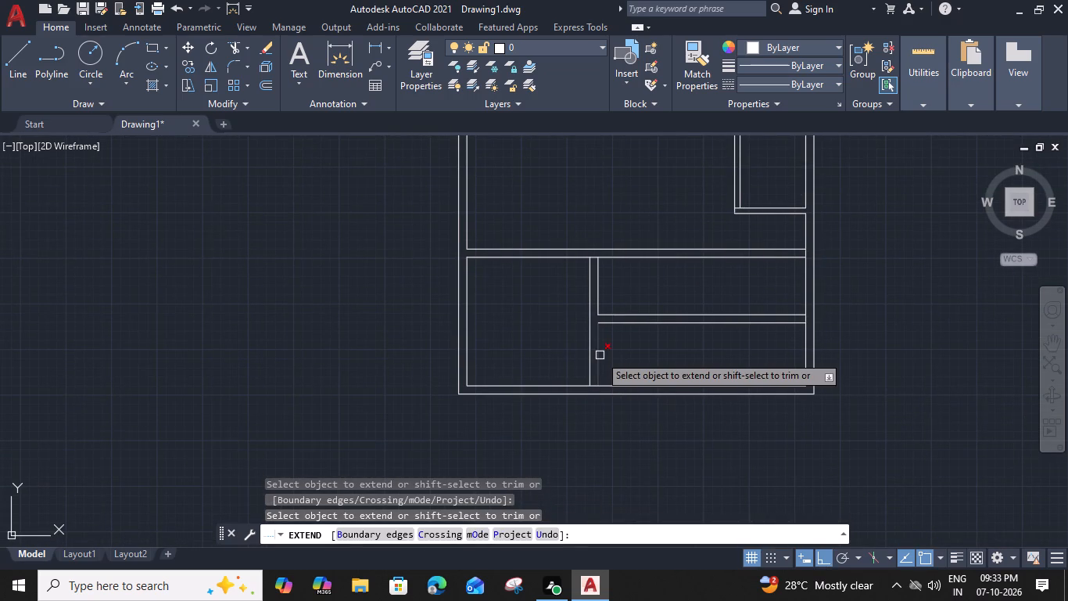
pyautogui.click(597, 369)
pyautogui.moveTo(633, 353); pyautogui.dragTo(636, 349, button='middle')
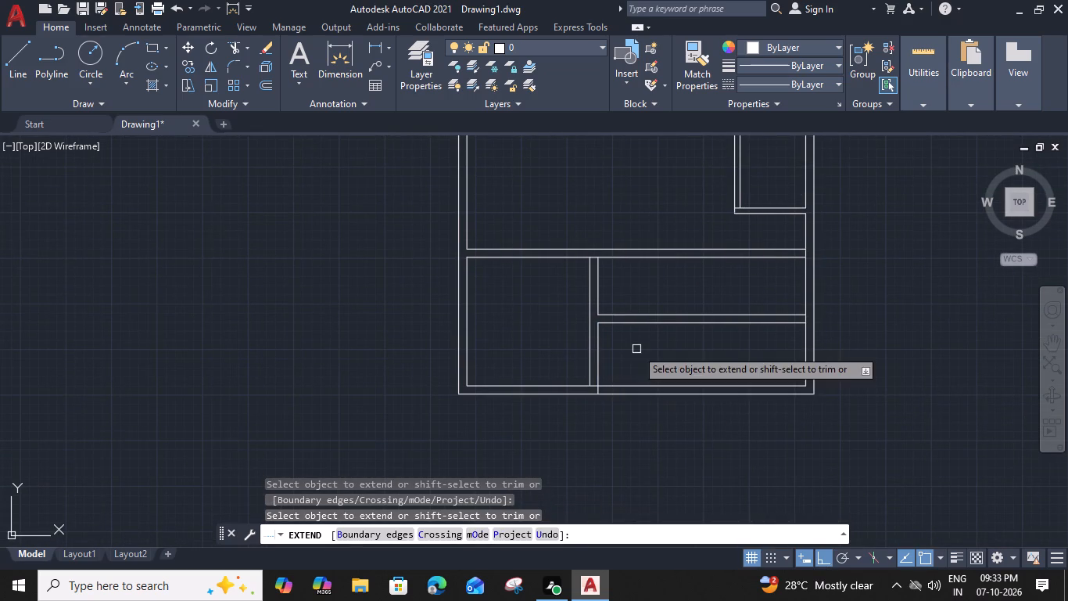
# Open the upper horizontal wall's lower line at the vertical wall, and extend the vertical wall's right line up to the horizontal wall's upper line.
pyautogui.moveTo(636, 349); pyautogui.dragTo(619, 384, button='middle')
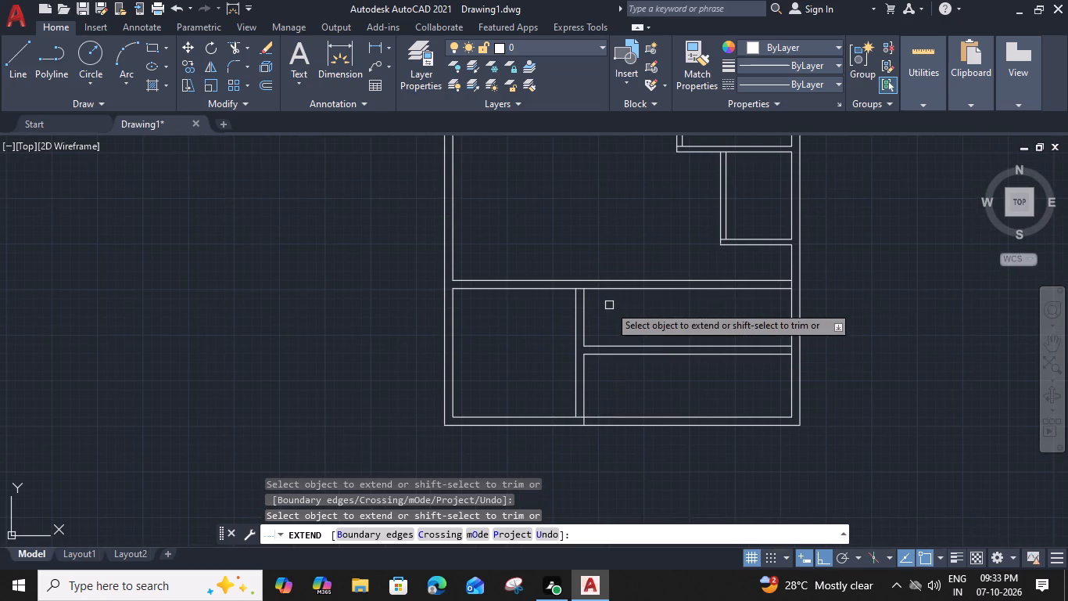
pyautogui.scroll(3, 574, 273)
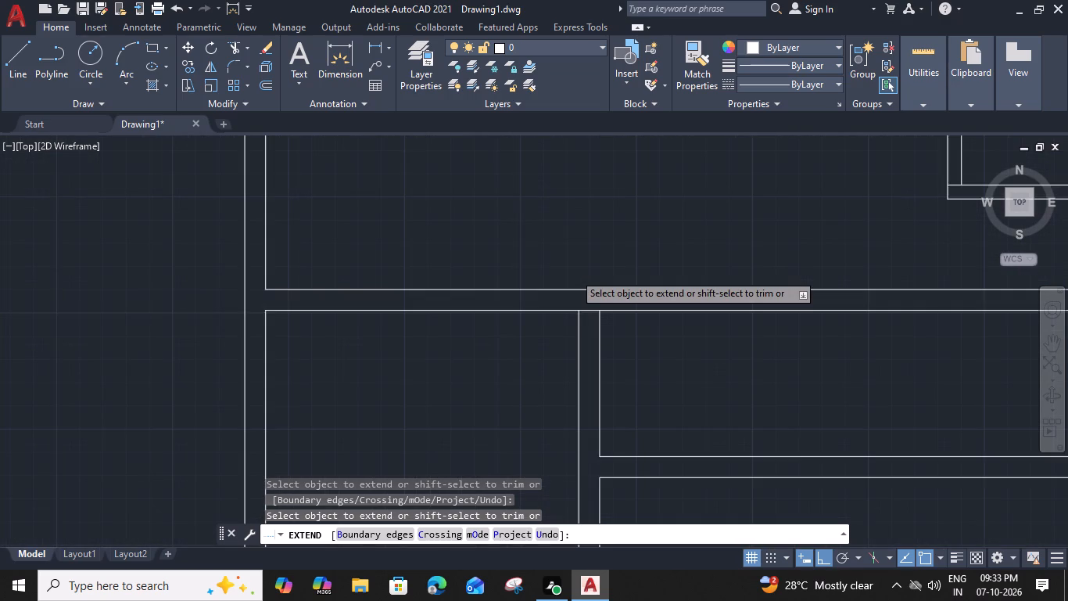
pyautogui.keyDown('shift'); pyautogui.click(593, 333); pyautogui.keyUp('shift')
pyautogui.scroll(-2, 593, 331)
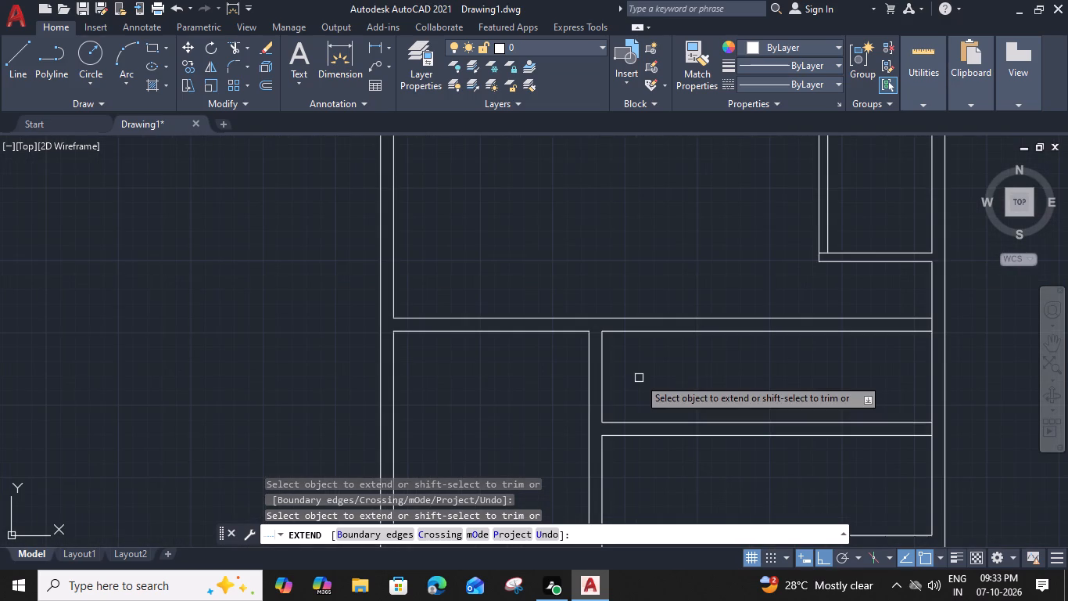
pyautogui.click(605, 358)
pyautogui.scroll(-1, 621, 358)
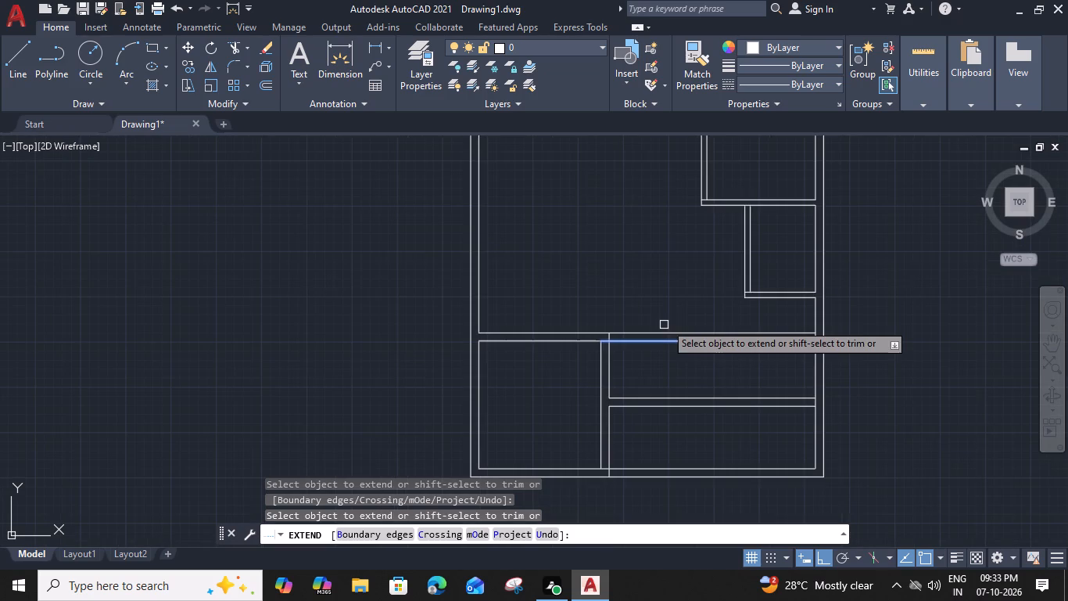
# Trim away both upper horizontal wall lines to the right of the vertical wall, and end the Extend command.
pyautogui.keyDown('shift'); pyautogui.click(671, 316); pyautogui.keyUp('shift')
pyautogui.keyDown('shift'); pyautogui.click(666, 359); pyautogui.keyUp('shift')
pyautogui.scroll(-1, 677, 357)
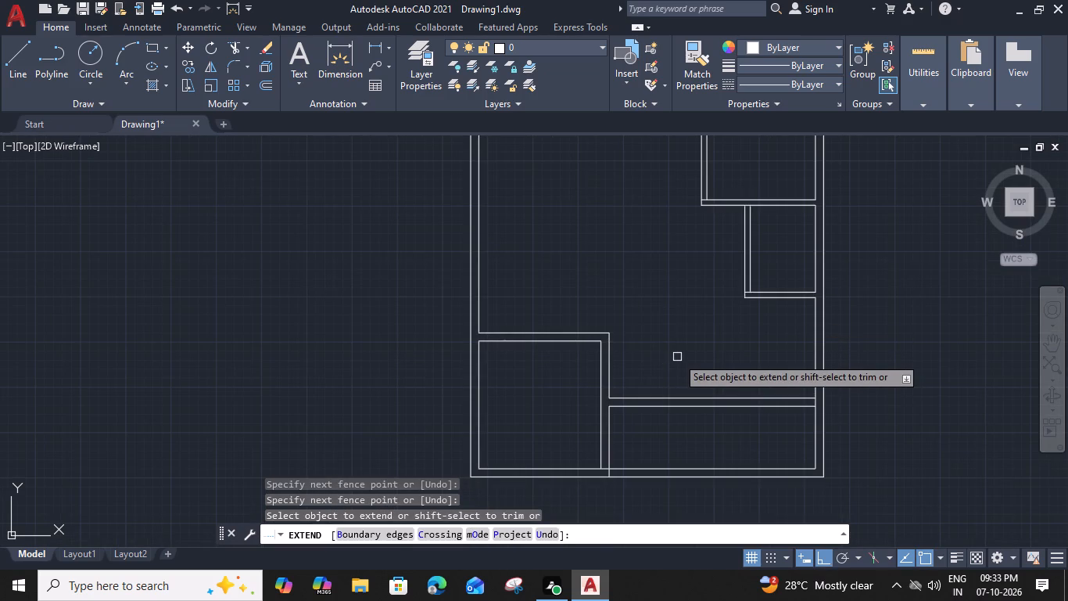
pyautogui.moveTo(695, 354); pyautogui.dragTo(632, 351, button='middle')
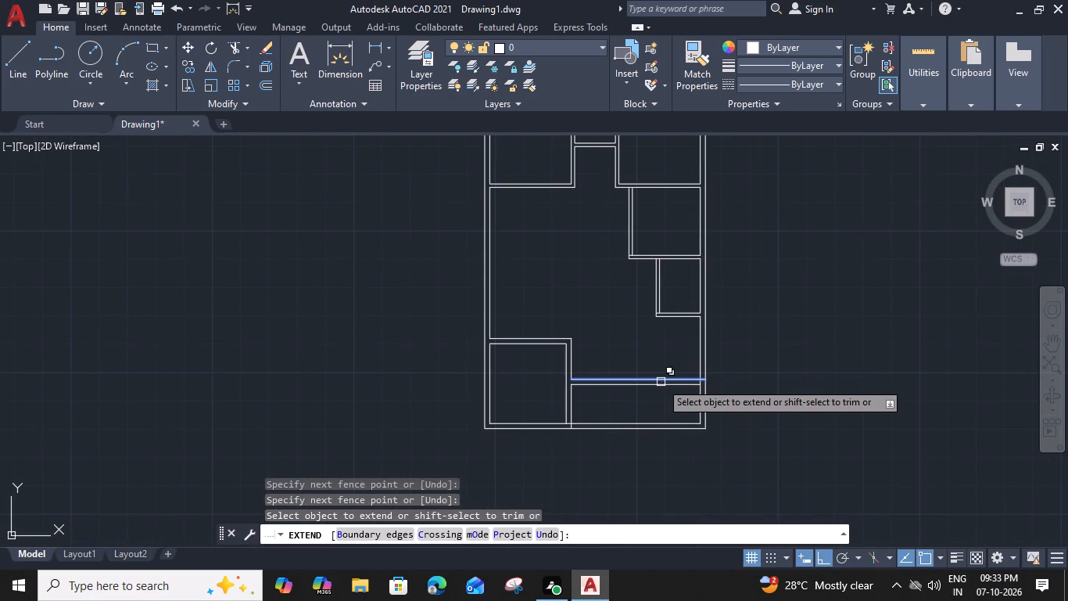
pyautogui.press('Escape')
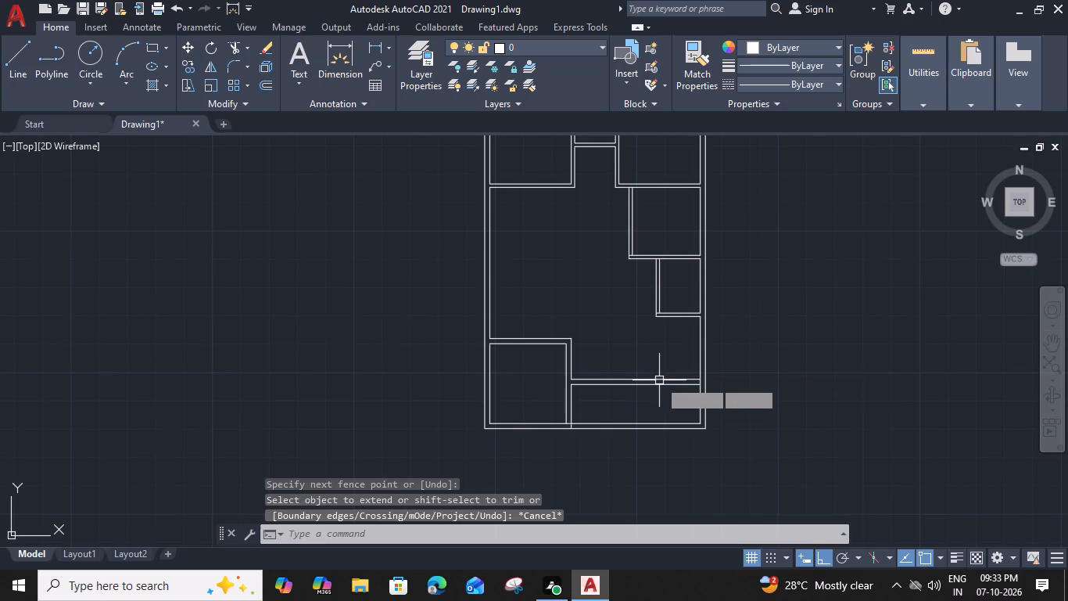
# Offset the short vertical wall line above the lower horizontal wall 8' to the right.
pyautogui.click(571, 361)
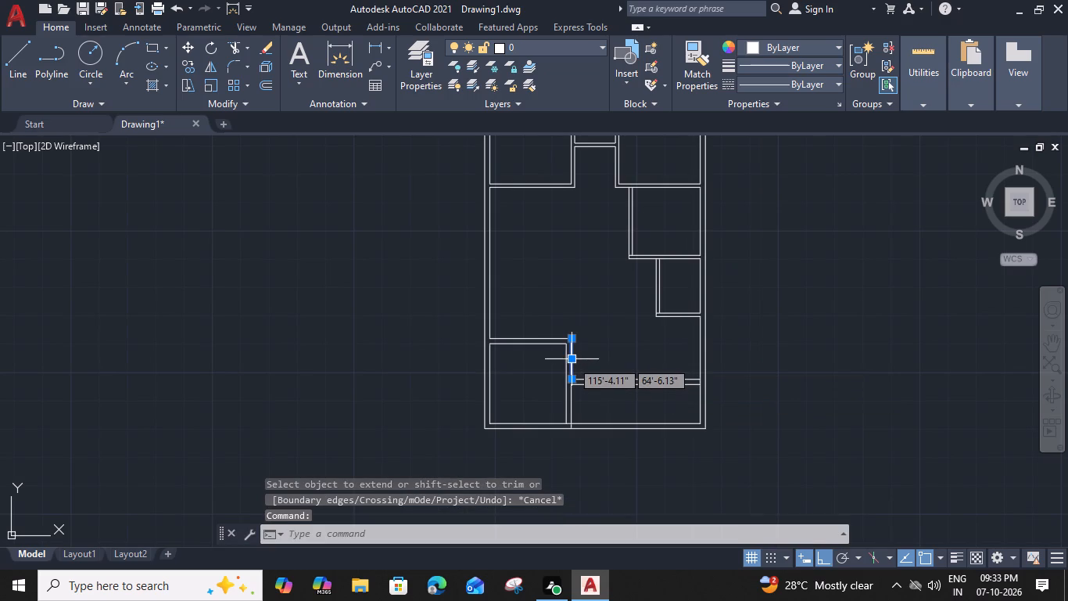
pyautogui.press('9')
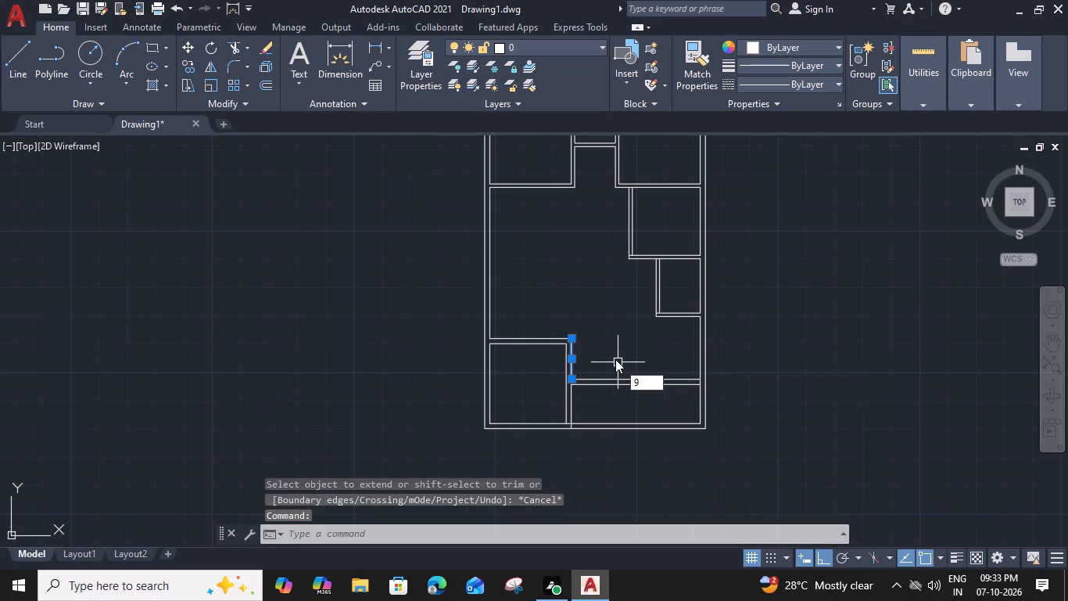
pyautogui.press('BackSpace')
pyautogui.write('o')
pyautogui.press('space')
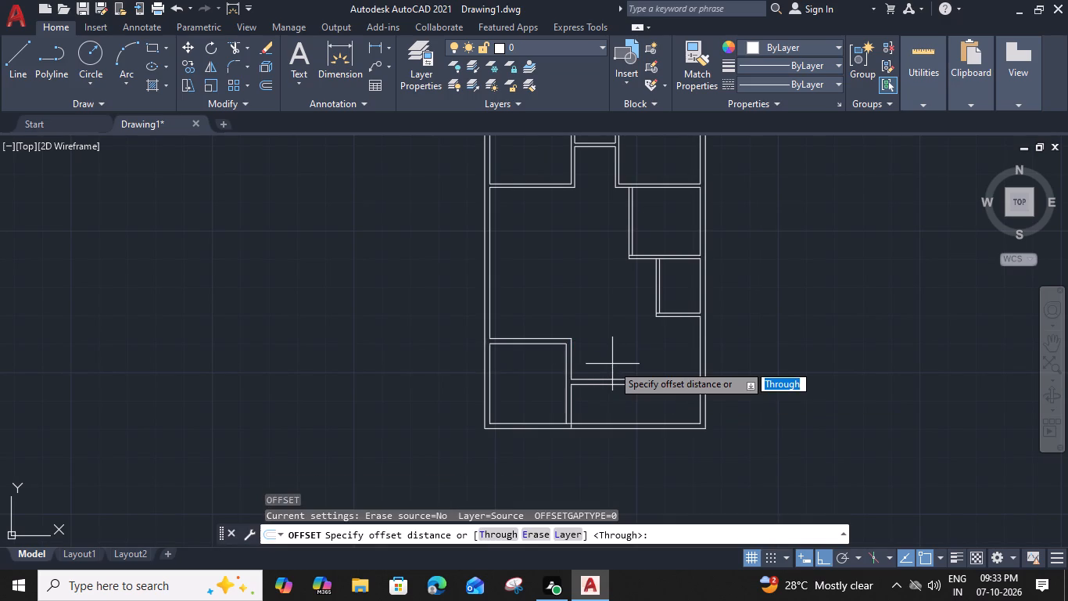
pyautogui.press('8')
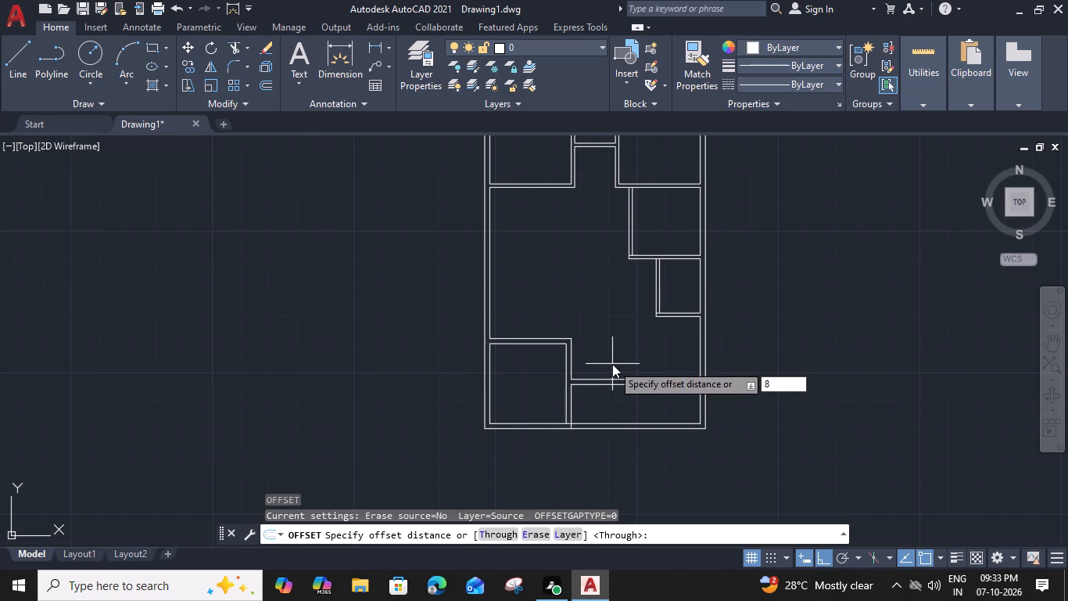
pyautogui.write("'")
pyautogui.press('space')
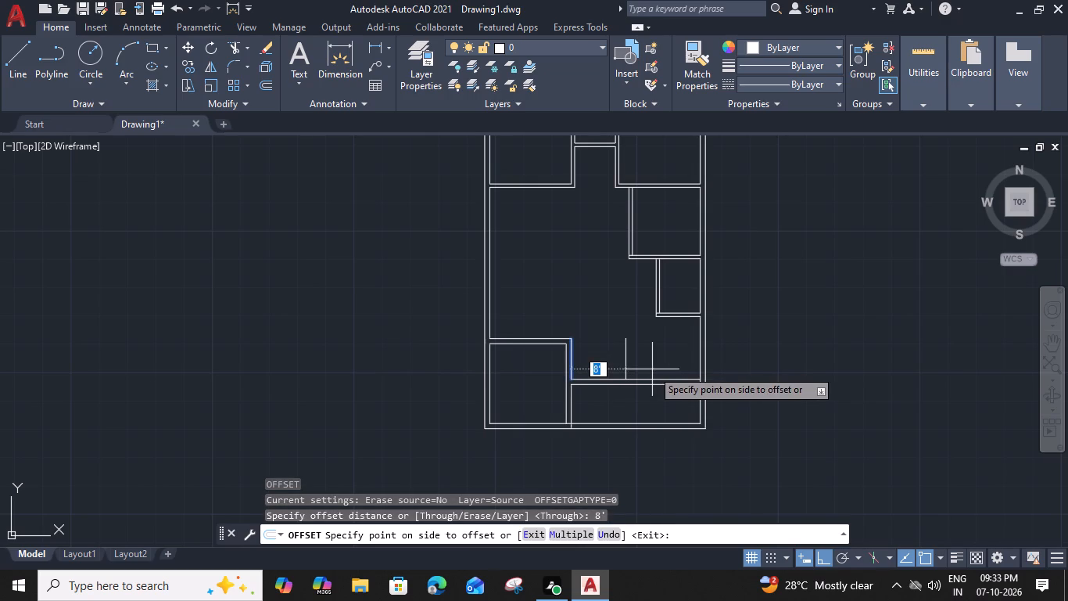
pyautogui.click(652, 369)
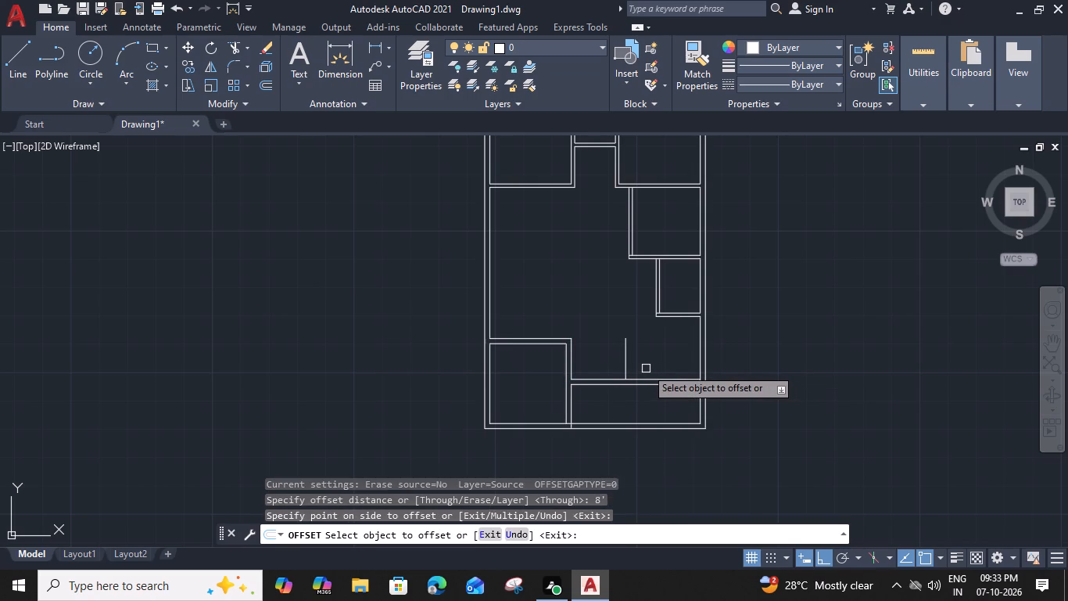
# Offset the new vertical line 6" to the right to form the partition, and end the Offset command.
pyautogui.click(625, 357)
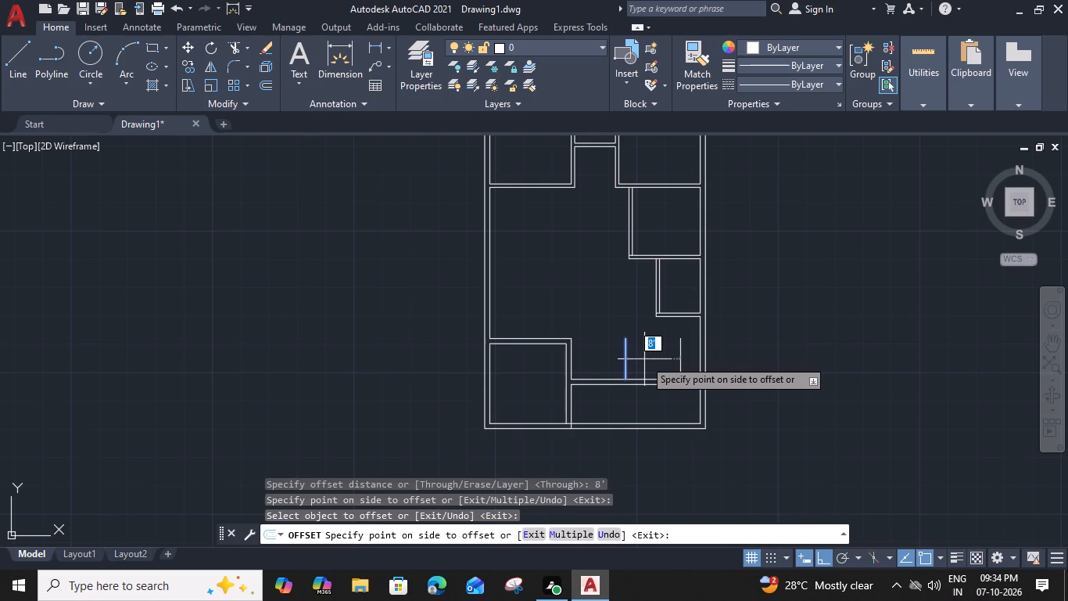
pyautogui.press('6')
pyautogui.hotkey('shift', '"')
pyautogui.press('Return')
pyautogui.press('Escape')
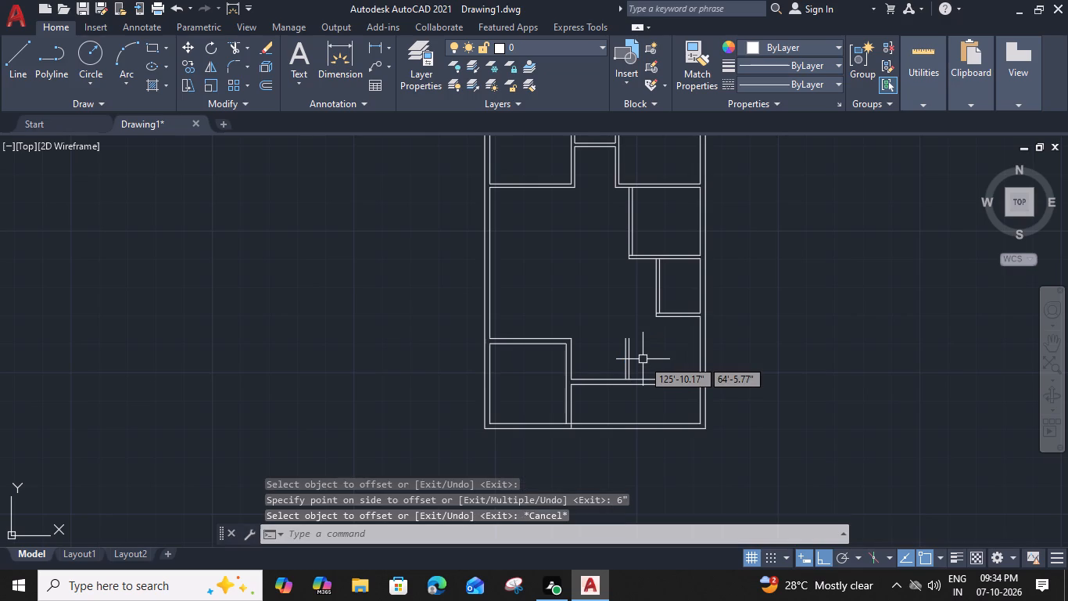
# Extend both lines of the new 6" partition down to the bottom wall, taking its left line to the outer wall line.
pyautogui.moveTo(643, 359); pyautogui.dragTo(642, 320, button='middle')
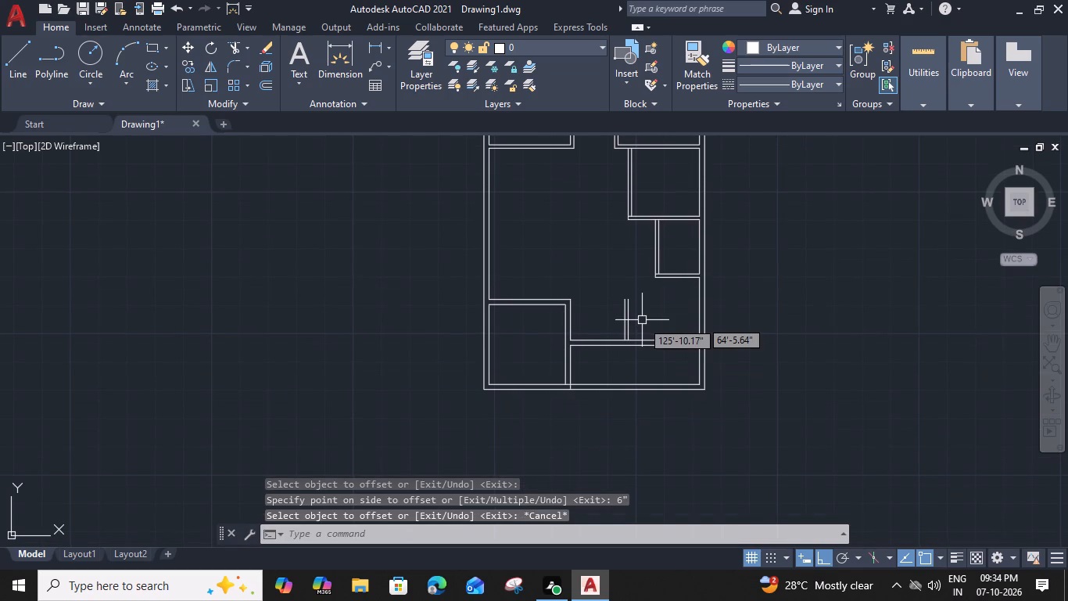
pyautogui.write('ex')
pyautogui.press('space')
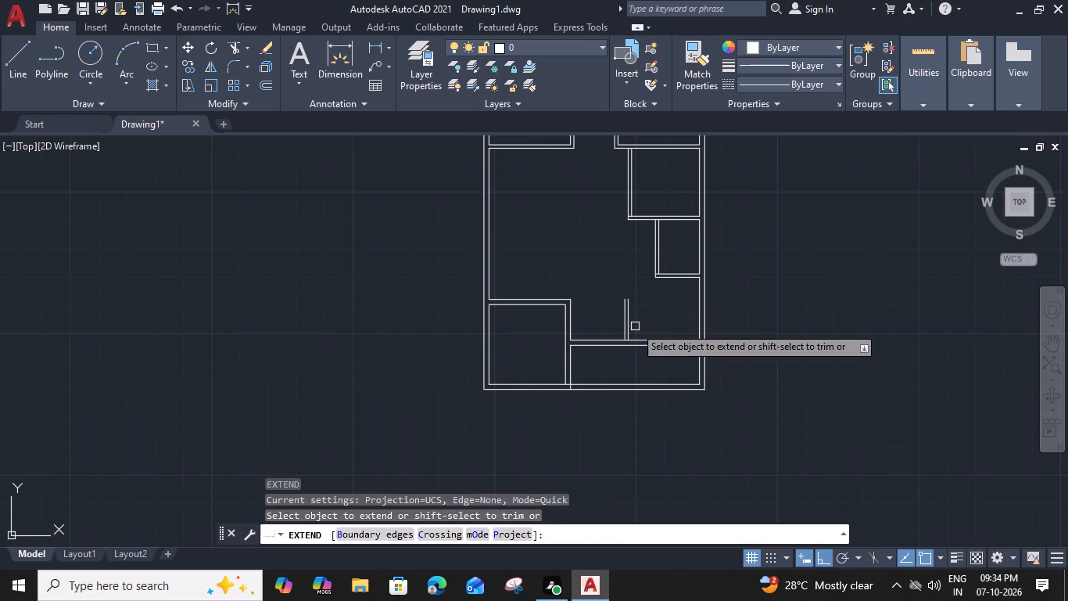
pyautogui.click(635, 326)
pyautogui.click(621, 331)
pyautogui.click(638, 331)
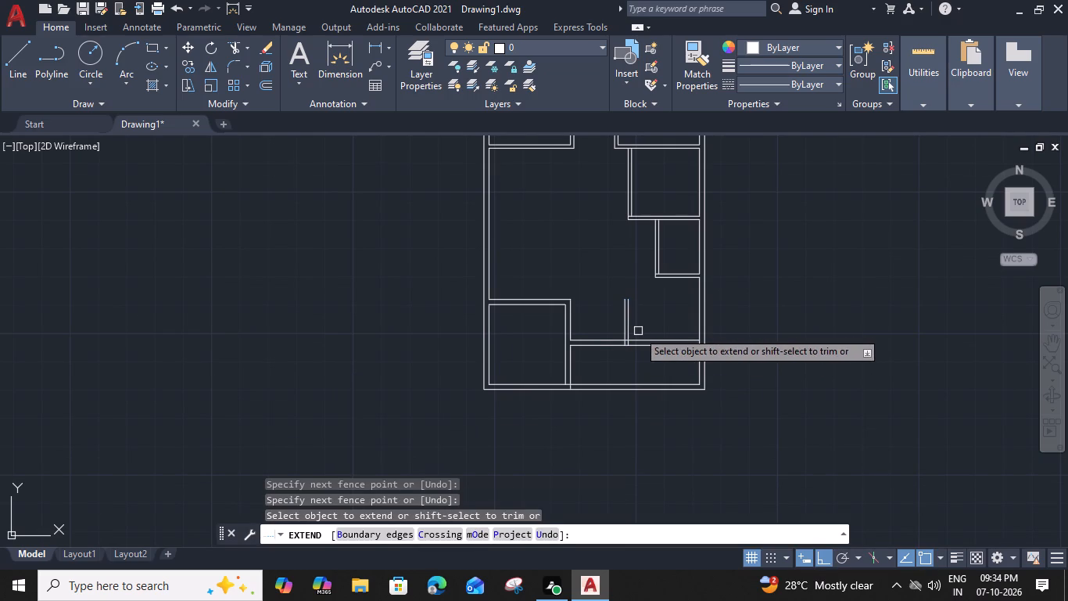
pyautogui.click(618, 338)
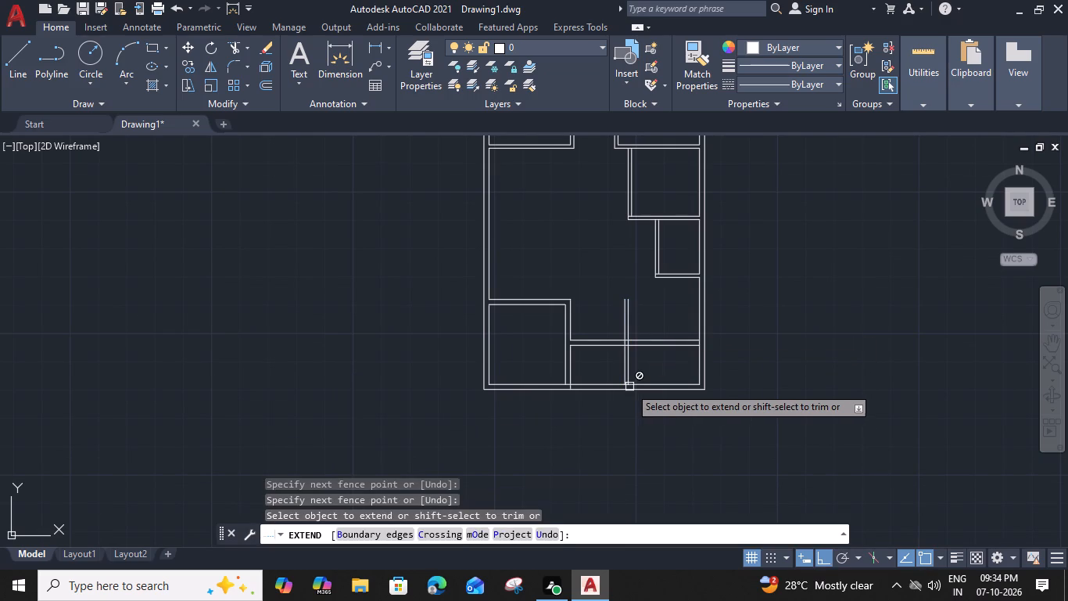
pyautogui.scroll(1, 621, 372)
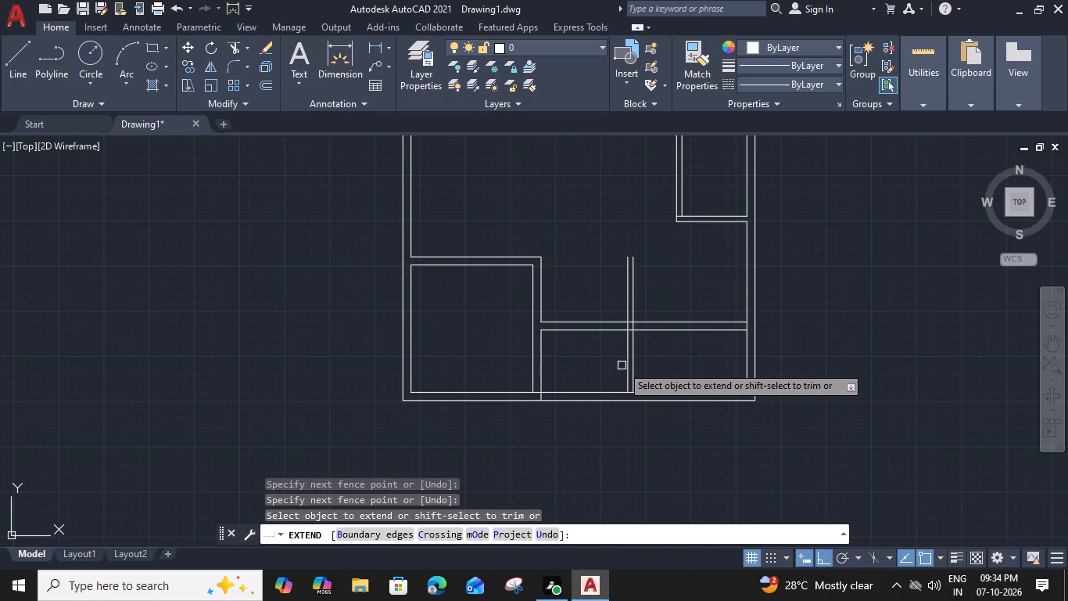
pyautogui.click(625, 367)
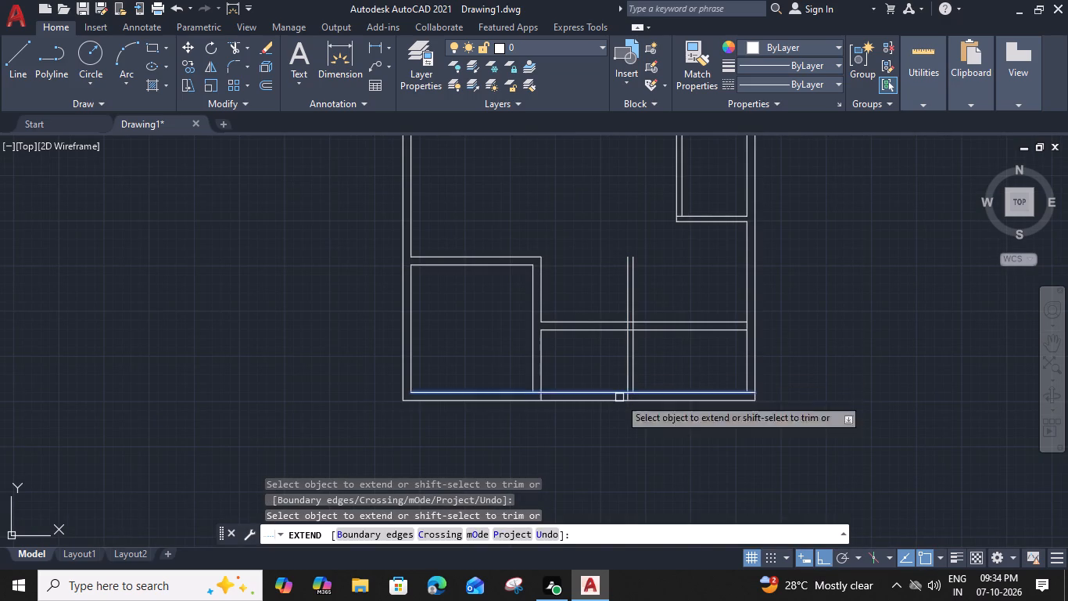
# Trim away both lower horizontal wall lines to the right of the new partition.
pyautogui.moveTo(583, 353); pyautogui.dragTo(604, 368, button='middle')
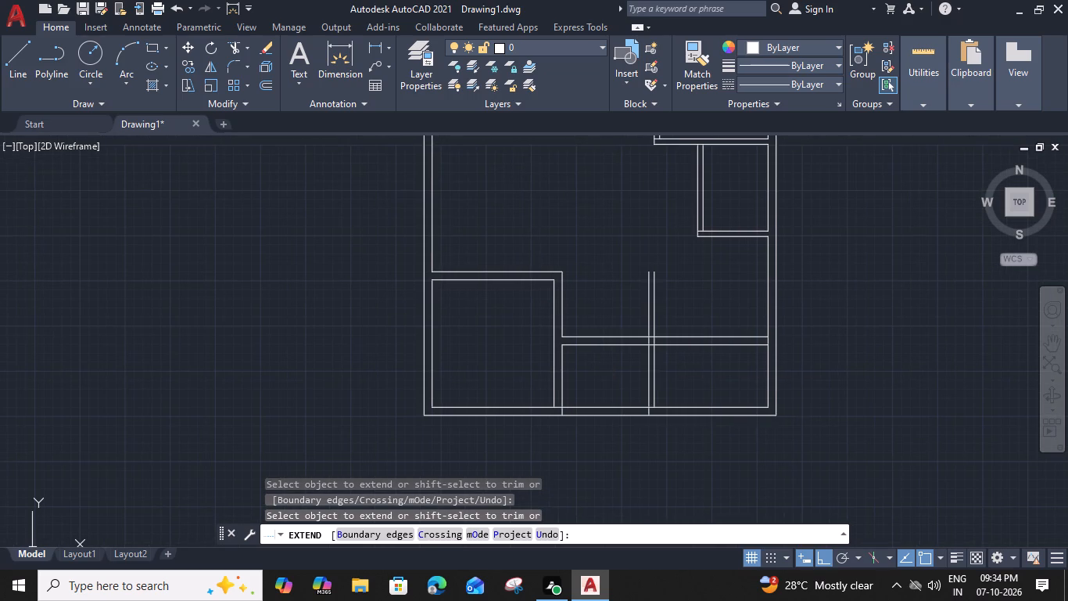
pyautogui.keyDown('shift'); pyautogui.click(720, 319); pyautogui.keyUp('shift')
pyautogui.keyDown('shift'); pyautogui.click(711, 374); pyautogui.keyUp('shift')
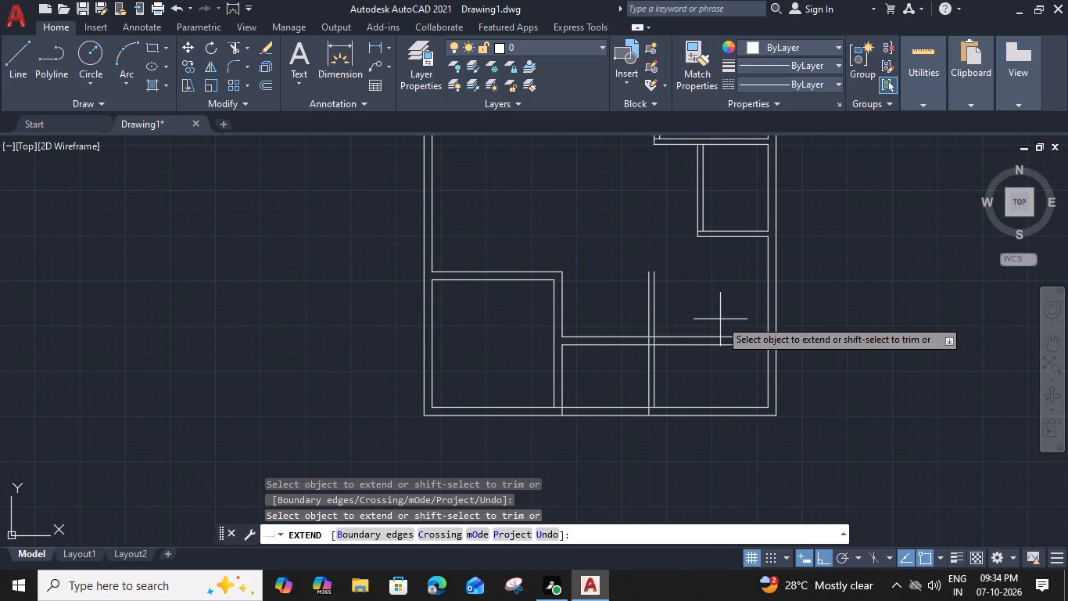
# Open the junction between the lower horizontal wall and the new partition by trimming the crossing line pieces, and end the Extend command.
pyautogui.scroll(3, 649, 321)
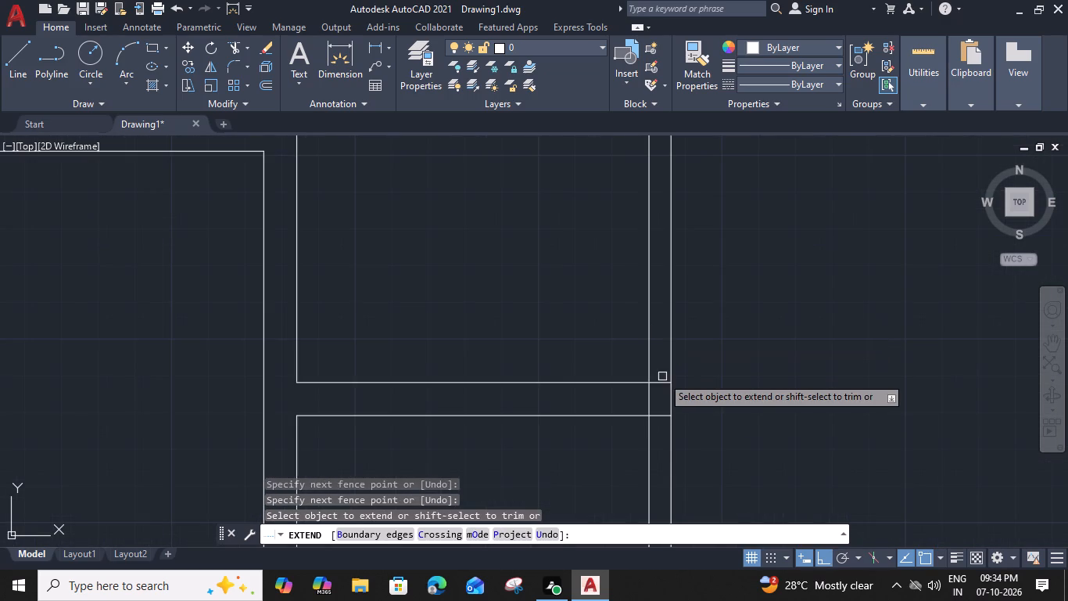
pyautogui.keyDown('shift'); pyautogui.click(662, 376); pyautogui.keyUp('shift')
pyautogui.keyDown('shift'); pyautogui.click(643, 398); pyautogui.keyUp('shift')
pyautogui.keyDown('shift'); pyautogui.moveTo(661, 411); pyautogui.dragTo(658, 419); pyautogui.keyUp('shift')
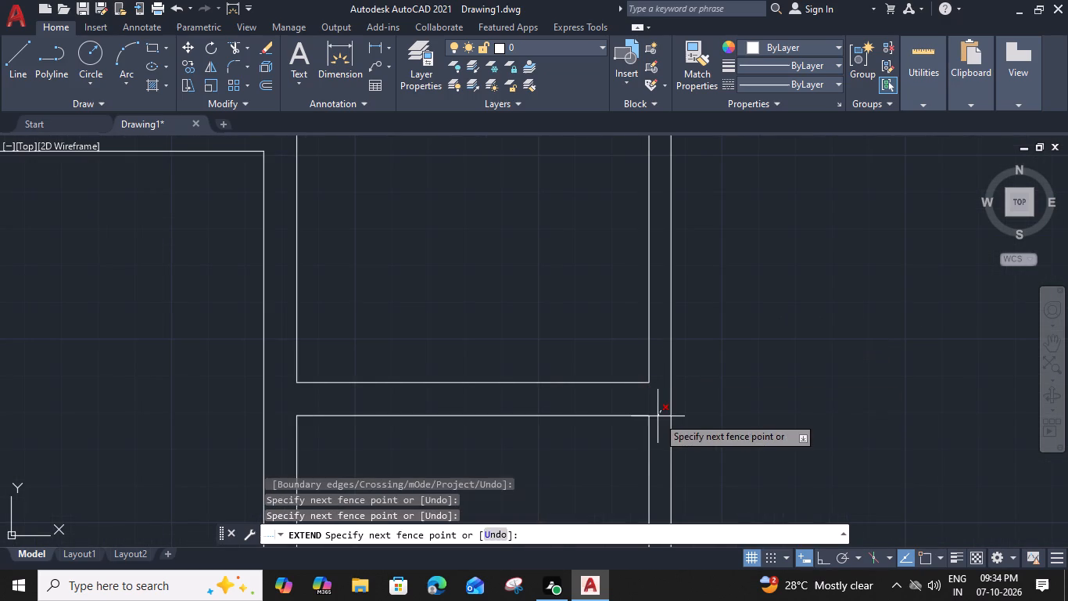
pyautogui.keyDown('shift'); pyautogui.click(658, 426); pyautogui.keyUp('shift')
pyautogui.scroll(-2, 658, 416)
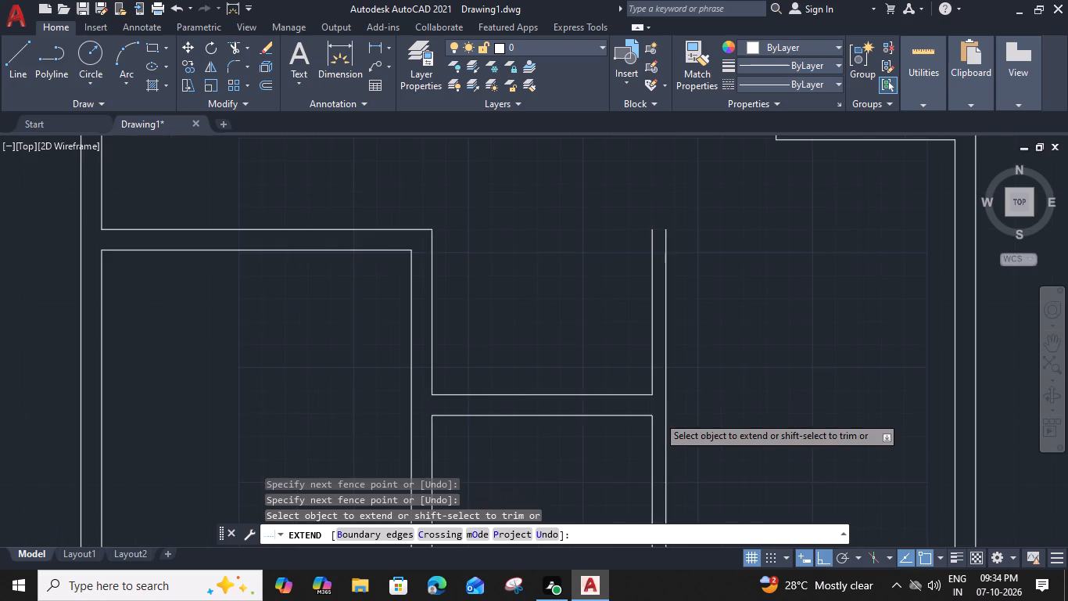
pyautogui.press('Escape')
# With the Trim command, extend the lower horizontal wall's bottom line left to the left line of the adjoining vertical wall.
pyautogui.moveTo(718, 360); pyautogui.dragTo(715, 357, button='middle')
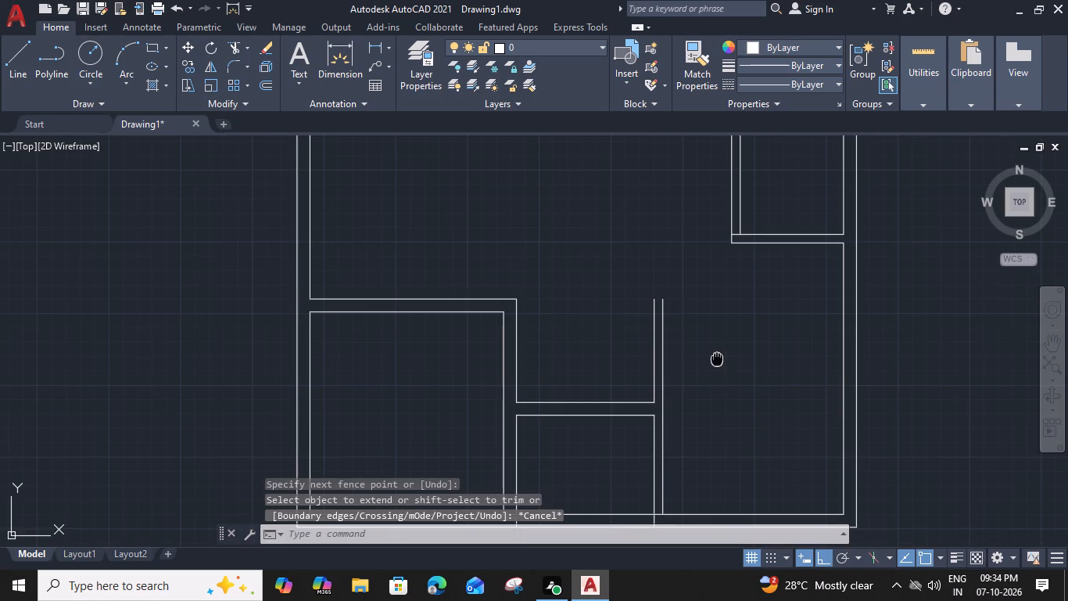
pyautogui.moveTo(715, 357); pyautogui.dragTo(669, 319, button='middle')
pyautogui.moveTo(665, 359); pyautogui.dragTo(681, 372, button='middle')
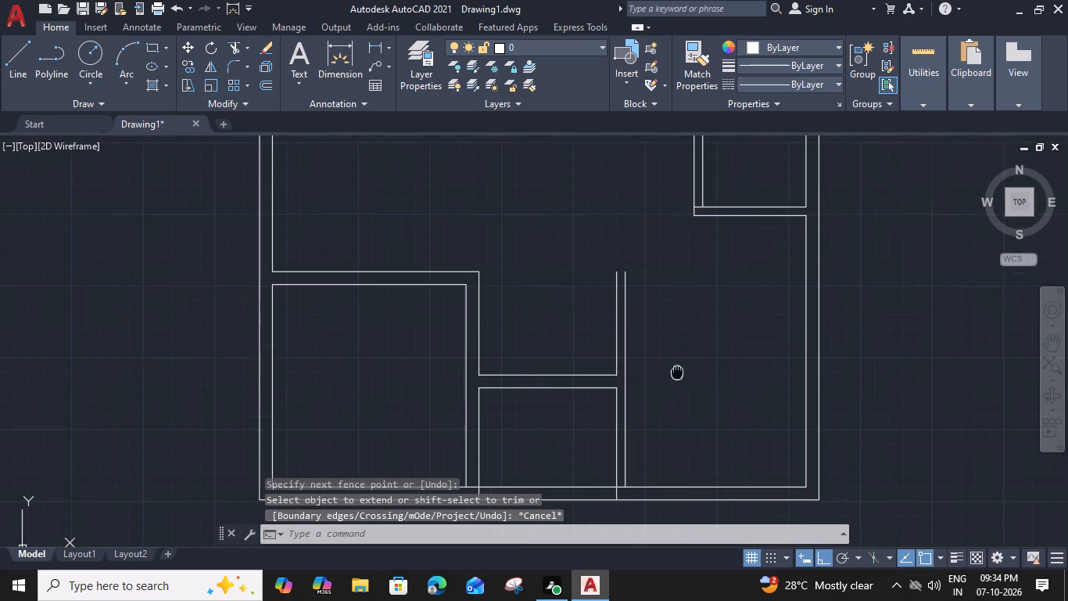
pyautogui.moveTo(681, 372); pyautogui.dragTo(689, 369, button='middle')
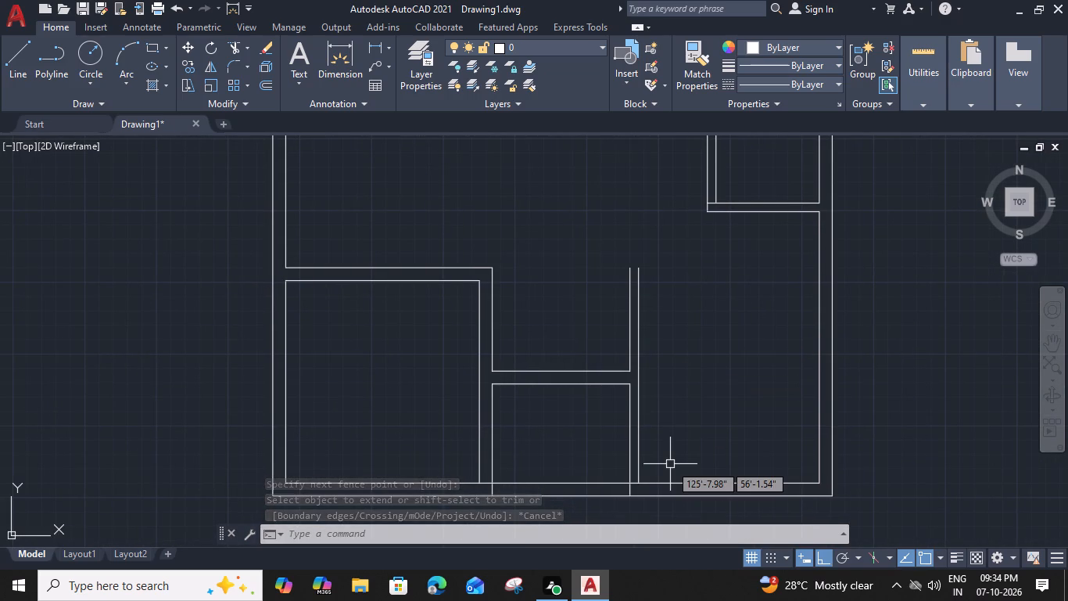
pyautogui.press('t')
pyautogui.press('r')
pyautogui.press('space')
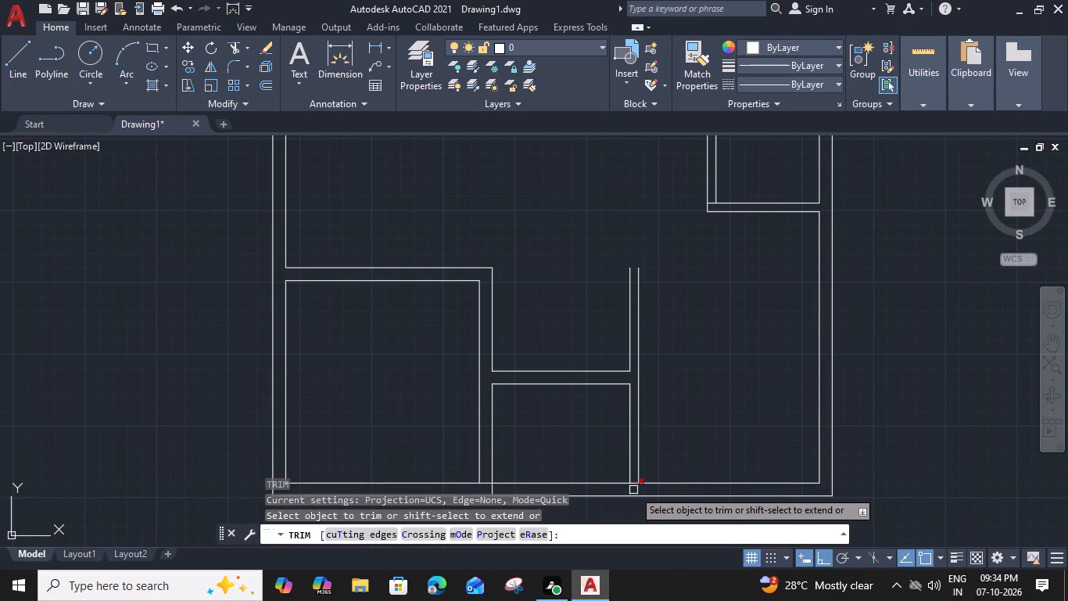
pyautogui.moveTo(696, 442); pyautogui.dragTo(740, 401, button='middle')
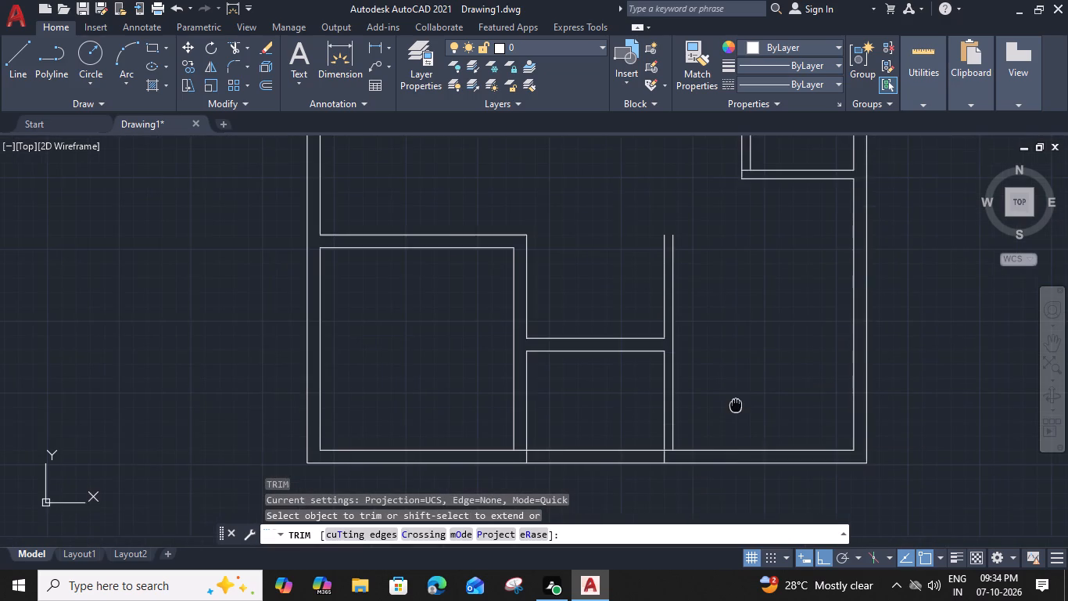
pyautogui.moveTo(740, 401); pyautogui.dragTo(801, 377, button='middle')
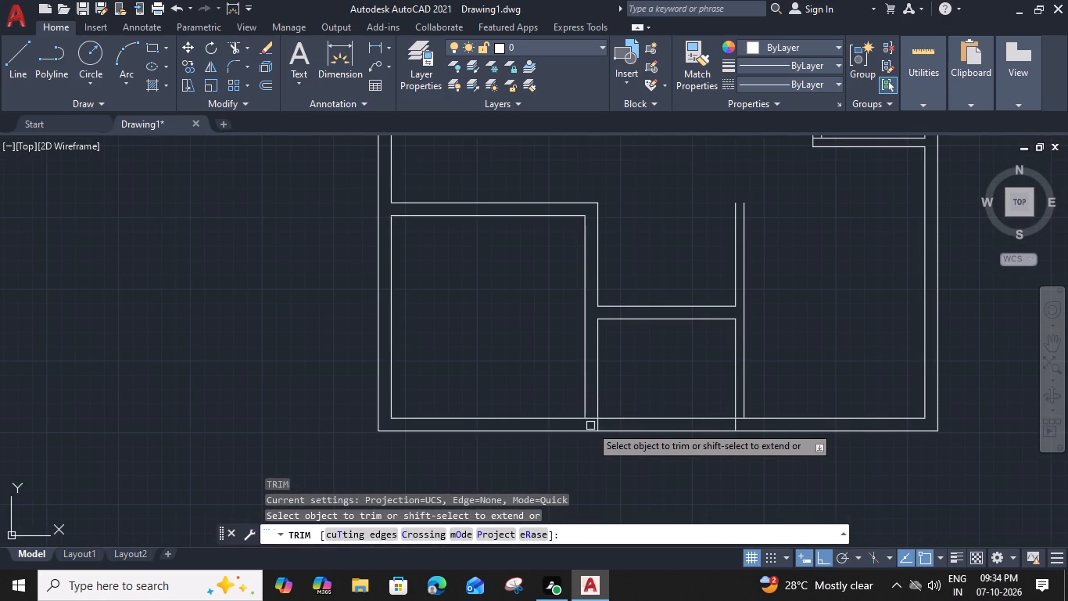
pyautogui.moveTo(632, 399); pyautogui.dragTo(648, 416, button='middle')
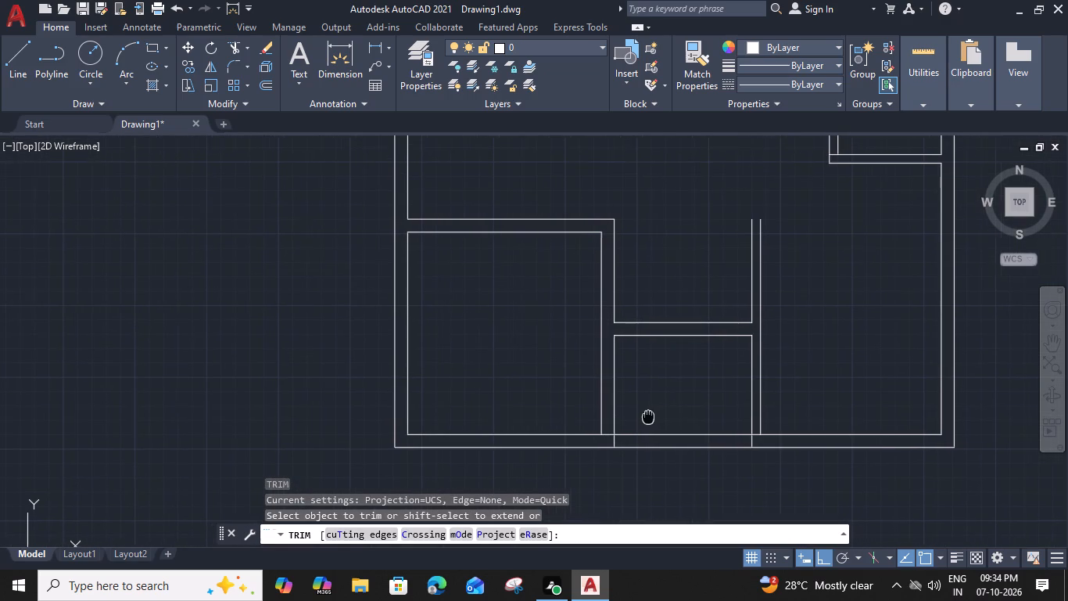
pyautogui.moveTo(648, 416); pyautogui.dragTo(656, 415, button='middle')
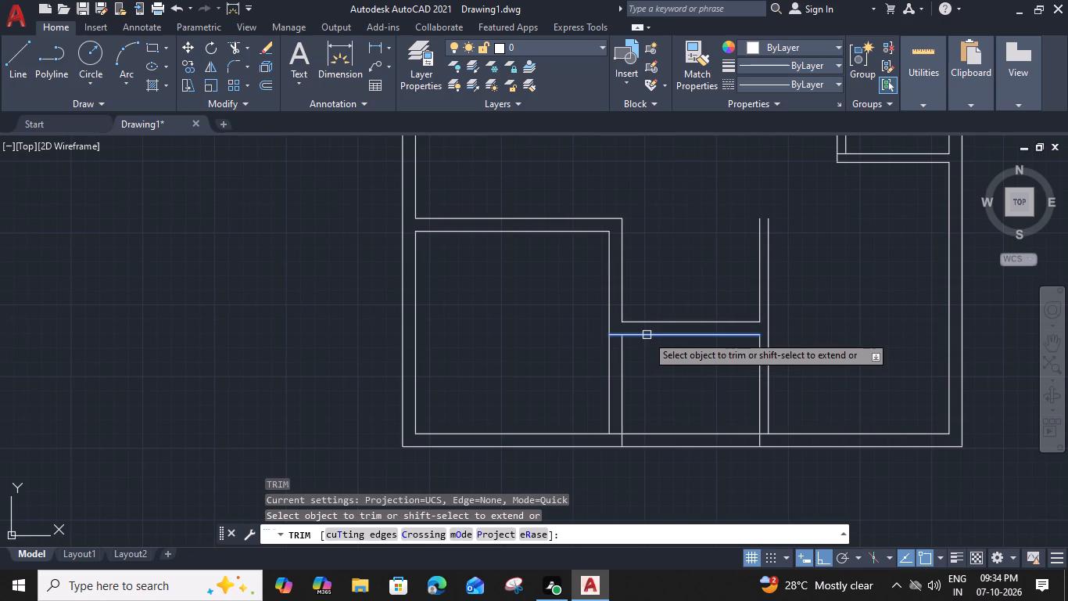
pyautogui.keyDown('shift'); pyautogui.click(647, 335); pyautogui.keyUp('shift')
# Trim away both vertical wall lines below the lower horizontal wall, including the stub inside the bottom wall, and end the Trim command.
pyautogui.moveTo(640, 376); pyautogui.dragTo(707, 382, button='middle')
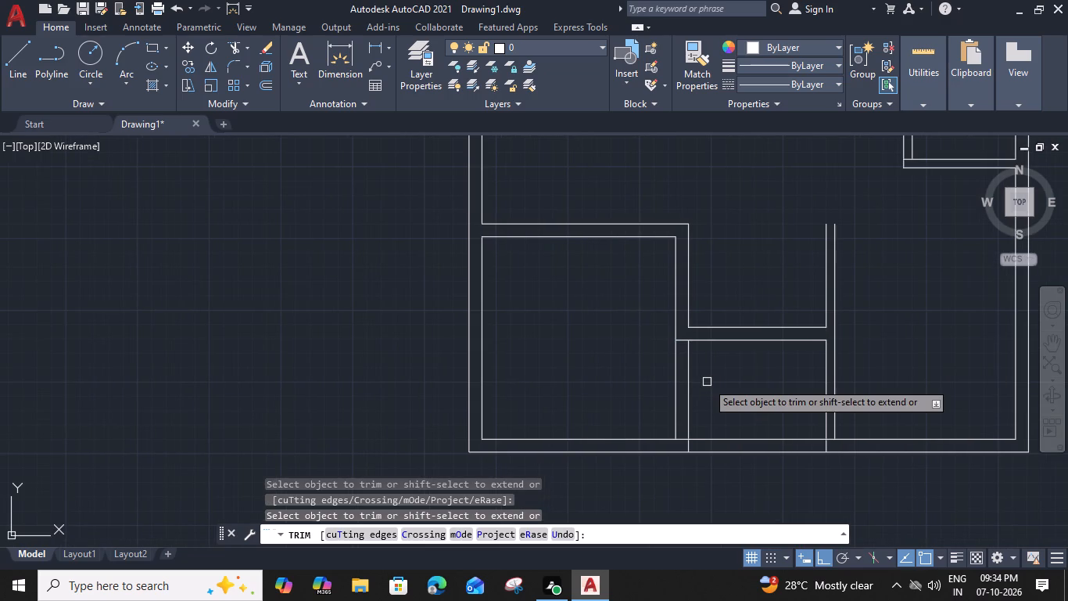
pyautogui.keyDown('shift'); pyautogui.click(707, 382); pyautogui.keyUp('shift')
pyautogui.click(634, 386)
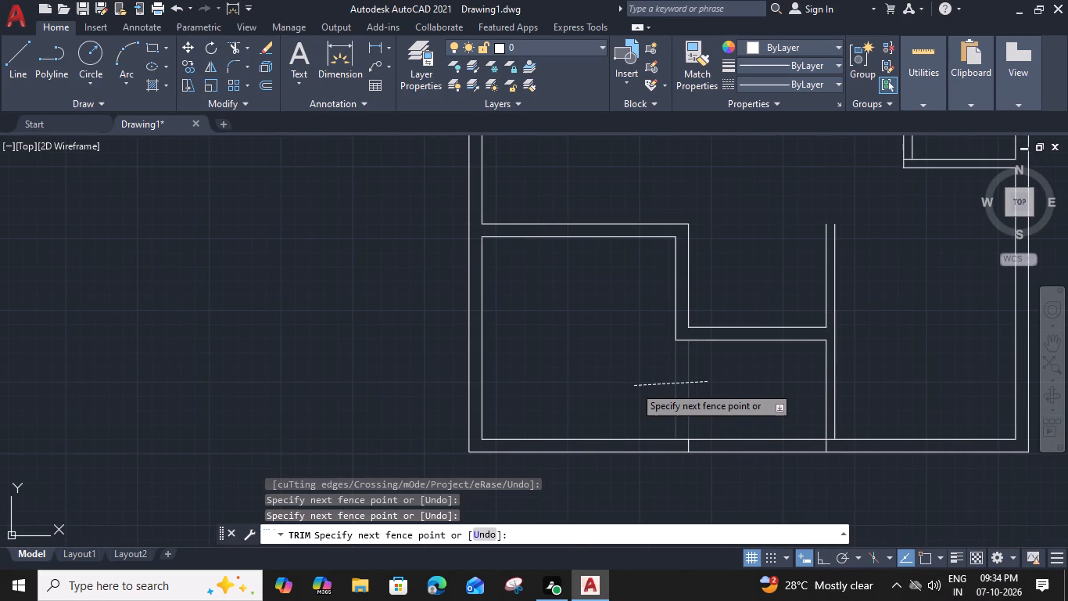
pyautogui.scroll(2, 693, 452)
pyautogui.keyDown('shift'); pyautogui.click(679, 440); pyautogui.keyUp('shift')
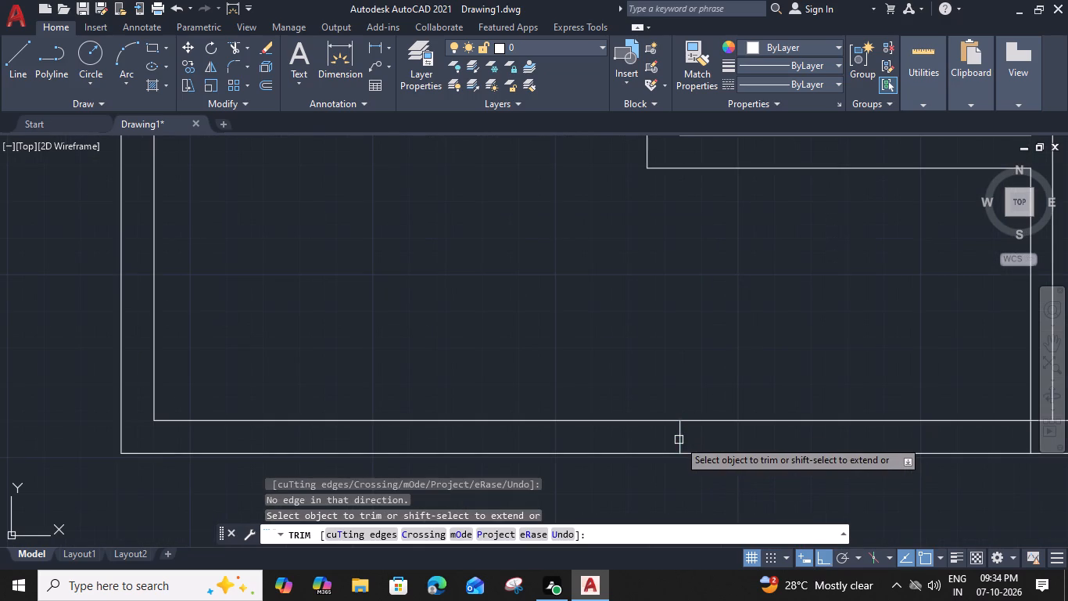
pyautogui.click(679, 440)
pyautogui.scroll(-2, 679, 440)
pyautogui.moveTo(615, 464); pyautogui.dragTo(451, 455, button='middle')
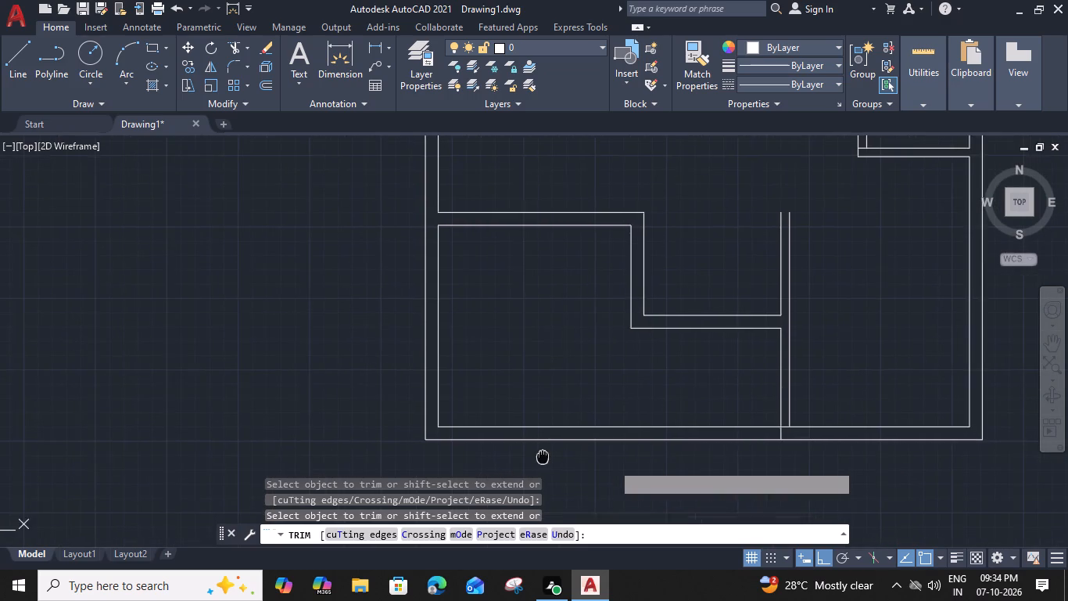
pyautogui.moveTo(451, 455); pyautogui.dragTo(343, 450, button='middle')
pyautogui.press('Escape')
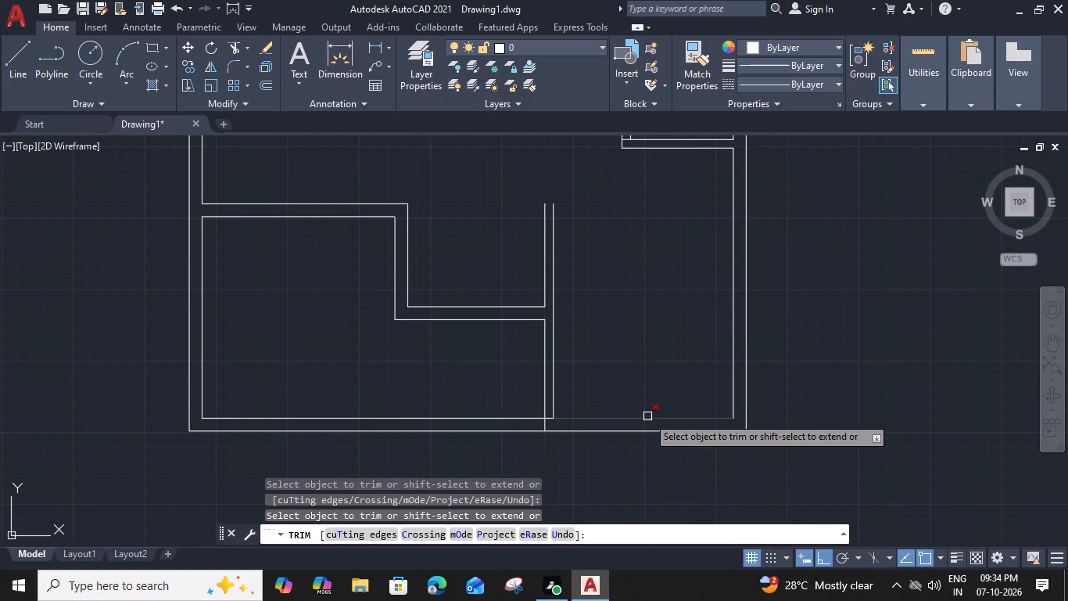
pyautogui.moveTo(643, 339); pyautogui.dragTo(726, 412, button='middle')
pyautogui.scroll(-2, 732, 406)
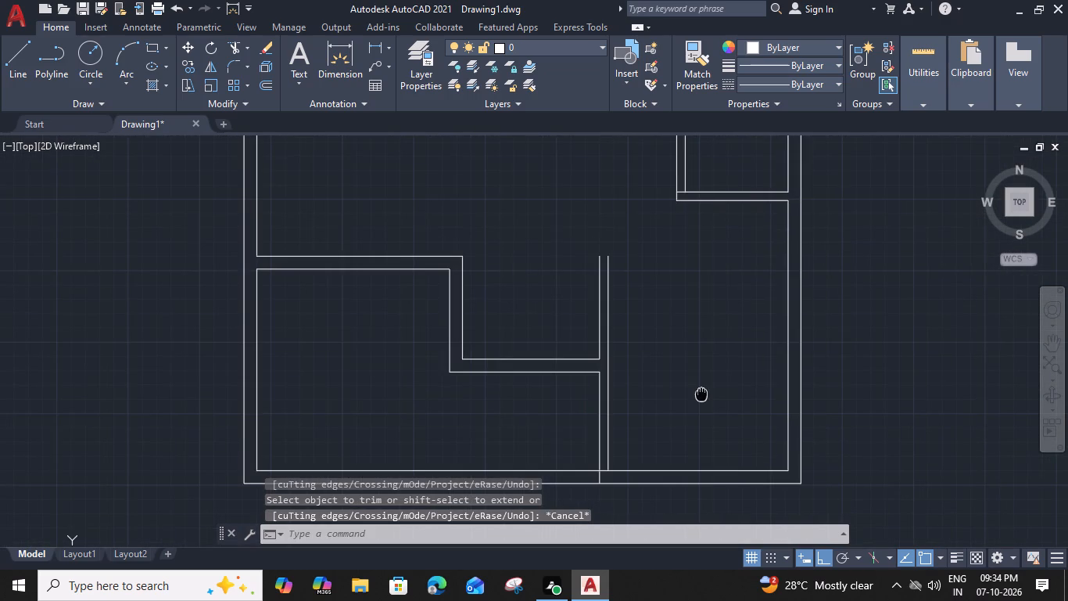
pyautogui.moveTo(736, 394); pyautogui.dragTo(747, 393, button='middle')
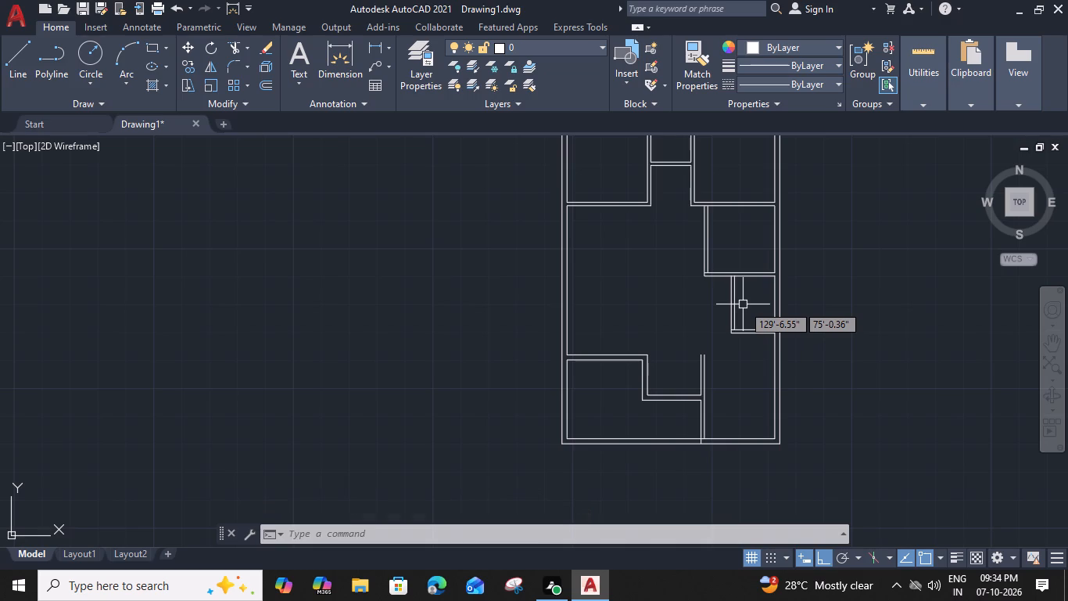
# Extend both lines of the lower vertical partition up to the upper horizontal wall, and end the Extend command.
pyautogui.write('ex')
pyautogui.press('space')
pyautogui.click(717, 366)
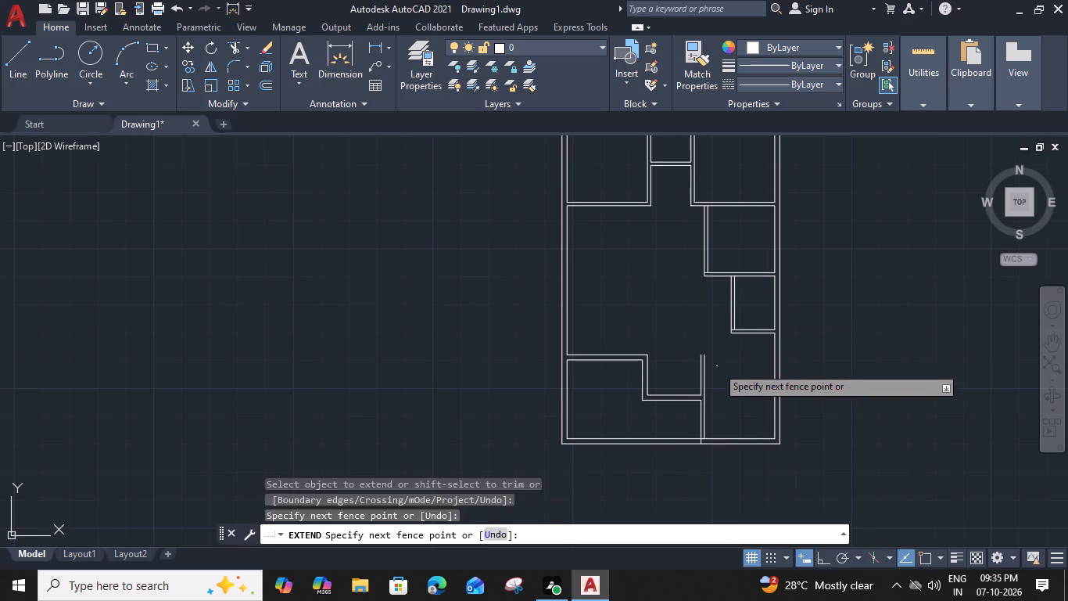
pyautogui.click(672, 376)
pyautogui.press('Escape')
# With the Trim command, trim away the middle and right vertical lines beside the upper-right small room, between its two horizontal walls.
pyautogui.moveTo(712, 288); pyautogui.dragTo(711, 362, button='middle')
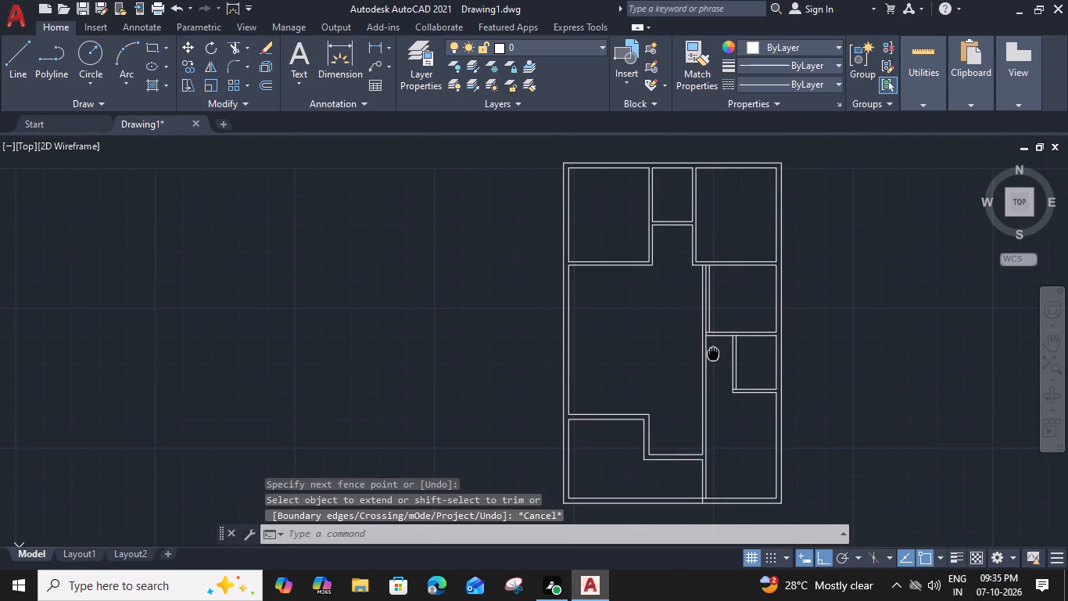
pyautogui.scroll(4, 711, 312)
pyautogui.scroll(-2, 711, 312)
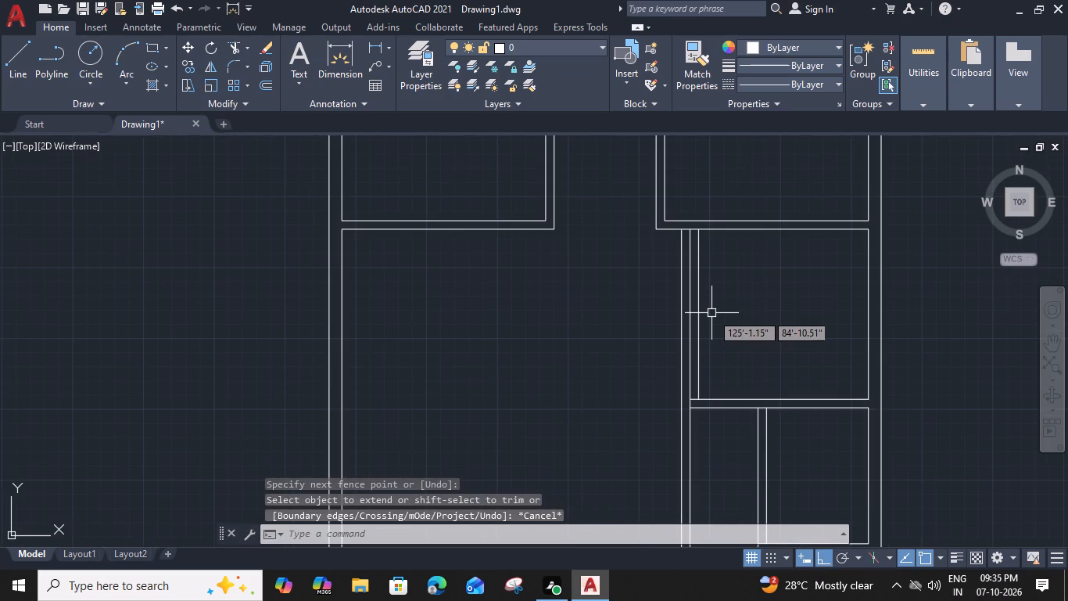
pyautogui.write('tr')
pyautogui.press('space')
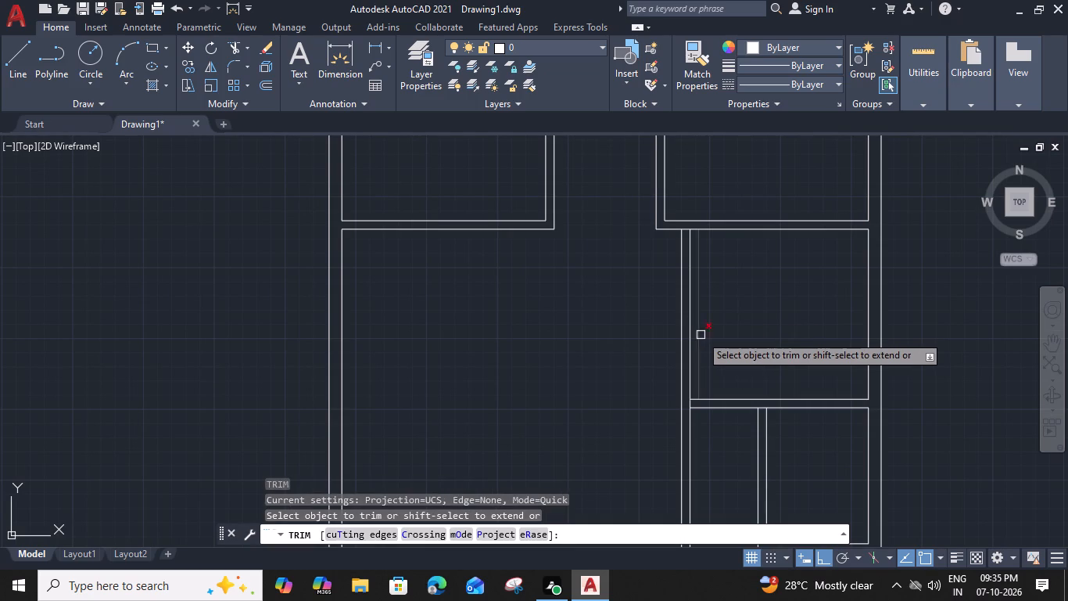
pyautogui.click(701, 335)
pyautogui.click(693, 328)
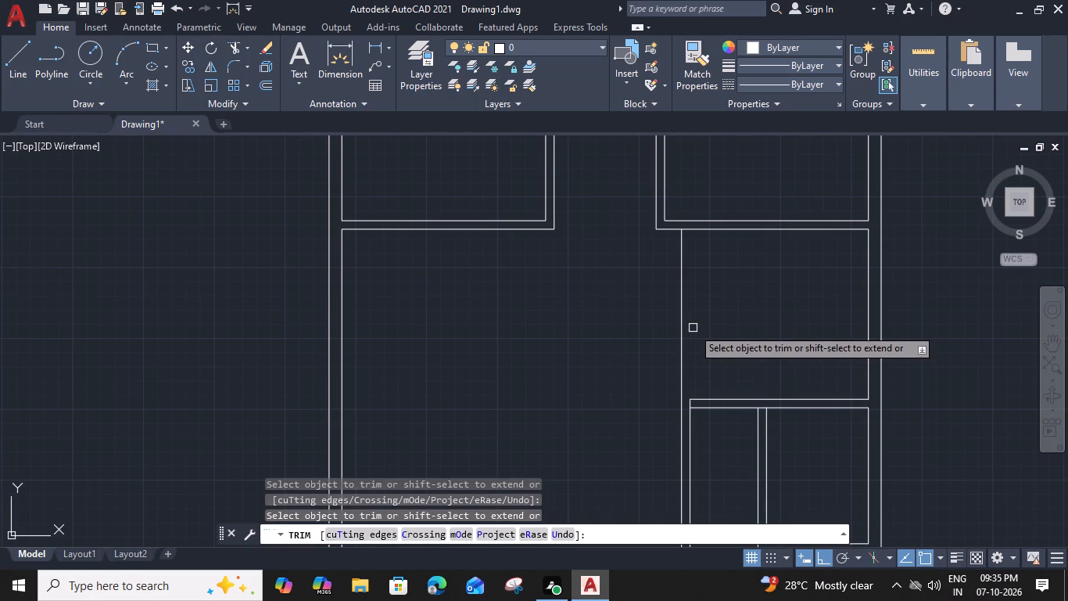
# Extend the vertical partition's right line up to the upper horizontal wall, trim its piece between the small room's bottom wall lines, and end Trim.
pyautogui.scroll(2, 693, 401)
pyautogui.click(686, 412)
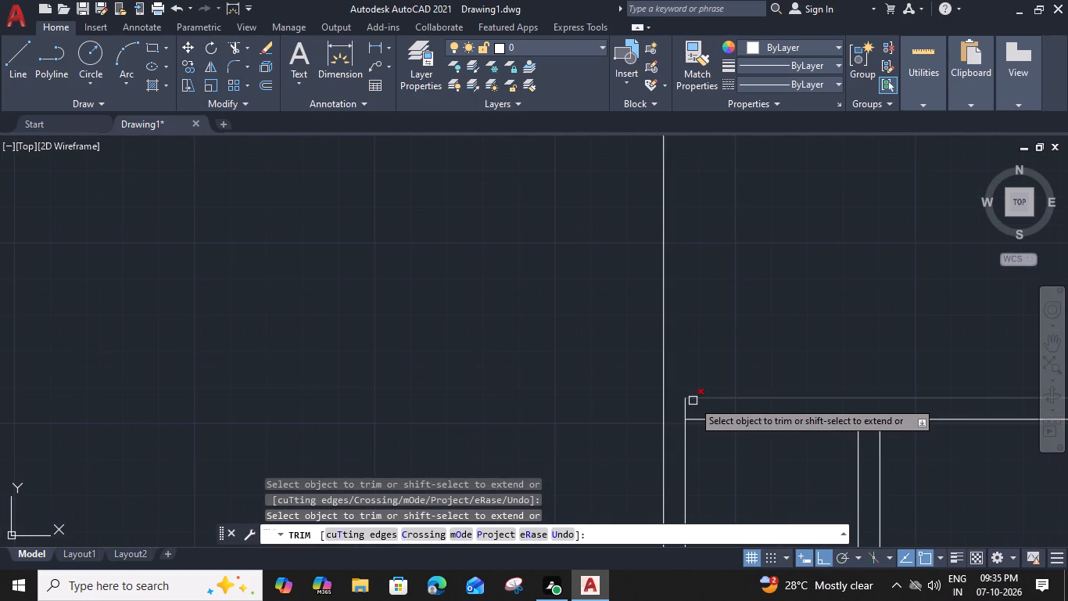
pyautogui.scroll(-2, 686, 412)
pyautogui.keyDown('shift'); pyautogui.click(686, 440); pyautogui.keyUp('shift')
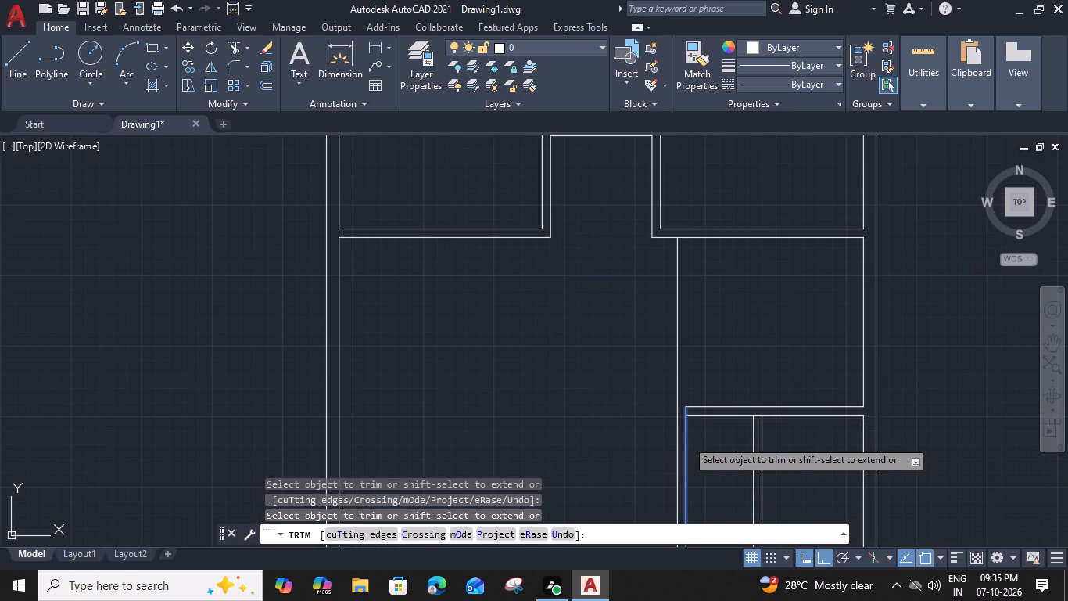
pyautogui.keyDown('shift'); pyautogui.click(686, 430); pyautogui.keyUp('shift')
pyautogui.scroll(2, 684, 412)
pyautogui.click(687, 412)
pyautogui.scroll(-2, 687, 412)
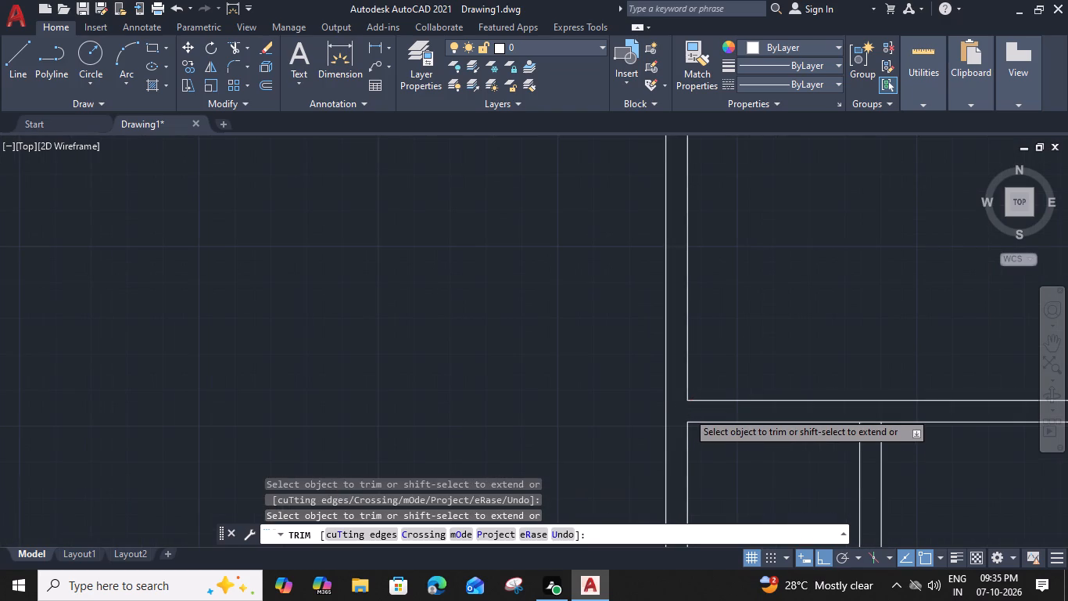
pyautogui.scroll(-1, 687, 412)
pyautogui.moveTo(719, 317); pyautogui.dragTo(699, 372, button='middle')
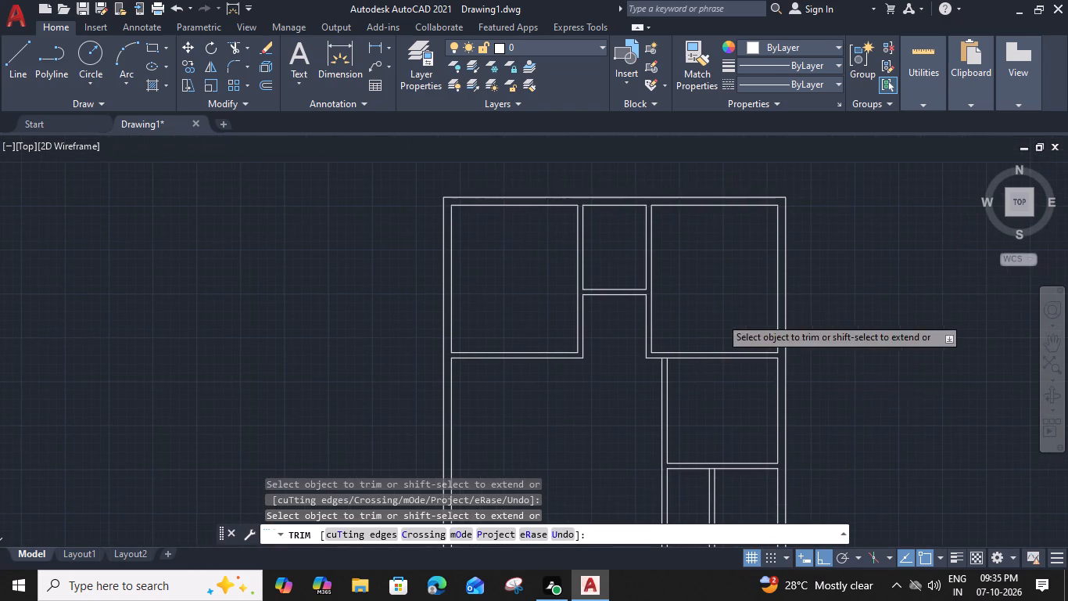
pyautogui.moveTo(702, 444); pyautogui.dragTo(690, 383, button='middle')
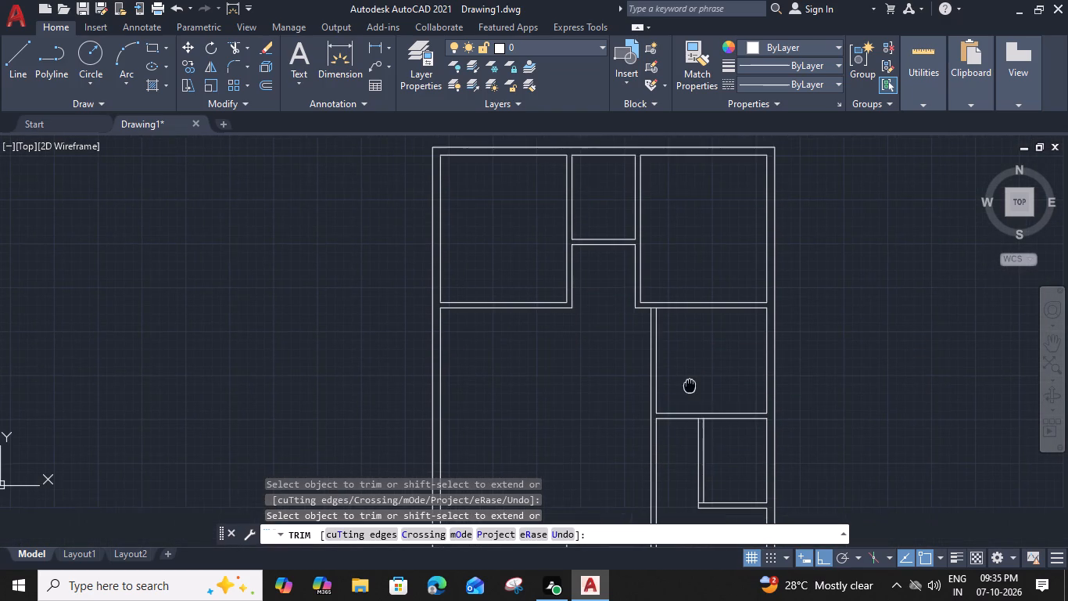
pyautogui.moveTo(690, 383); pyautogui.dragTo(689, 328, button='middle')
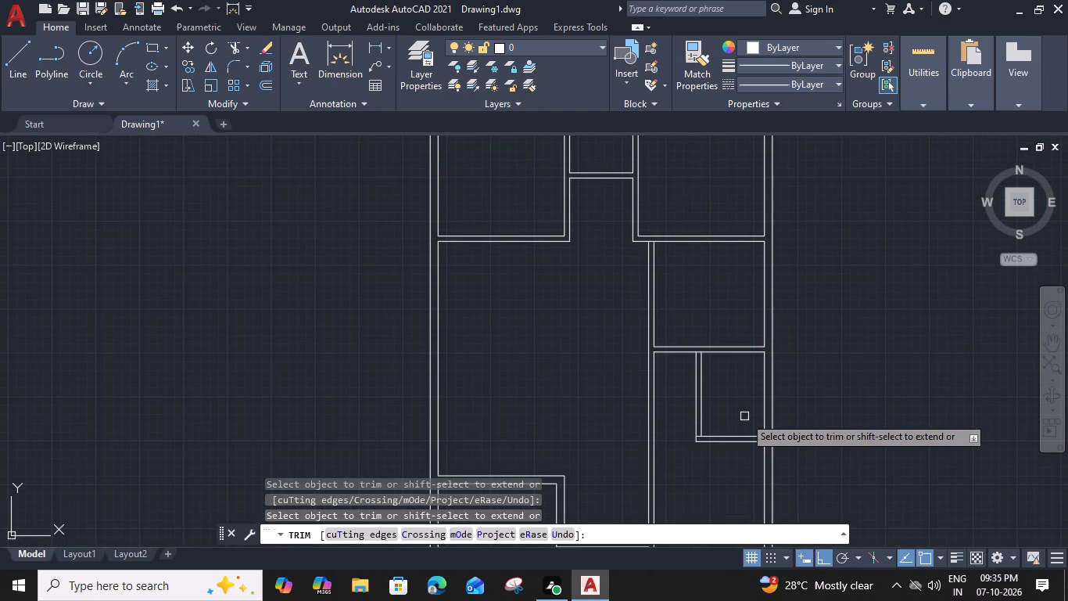
pyautogui.moveTo(744, 416); pyautogui.dragTo(750, 343, button='middle')
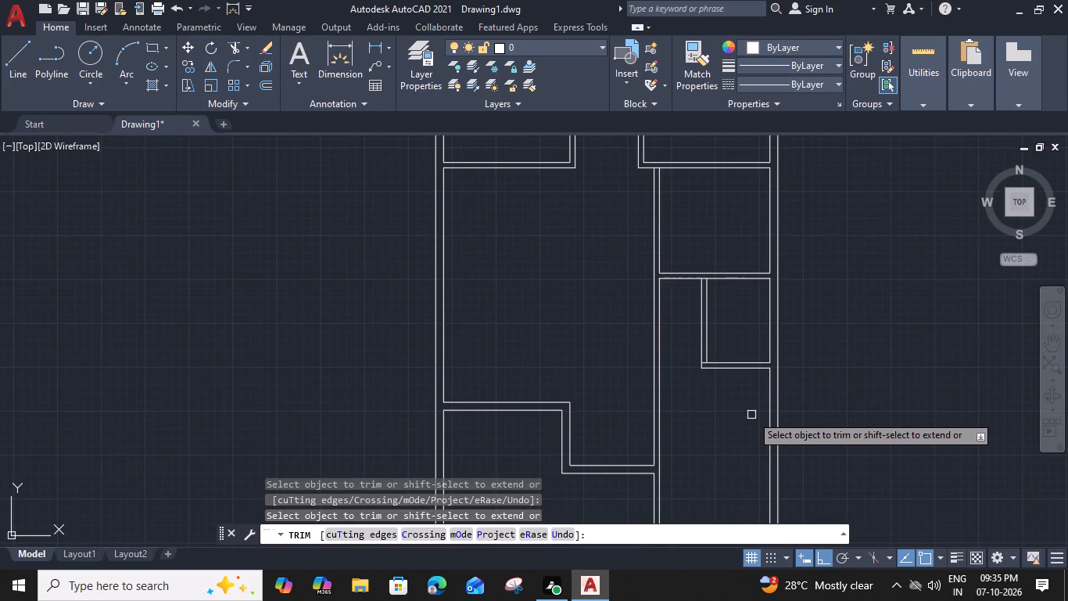
pyautogui.moveTo(751, 398); pyautogui.dragTo(771, 330, button='middle')
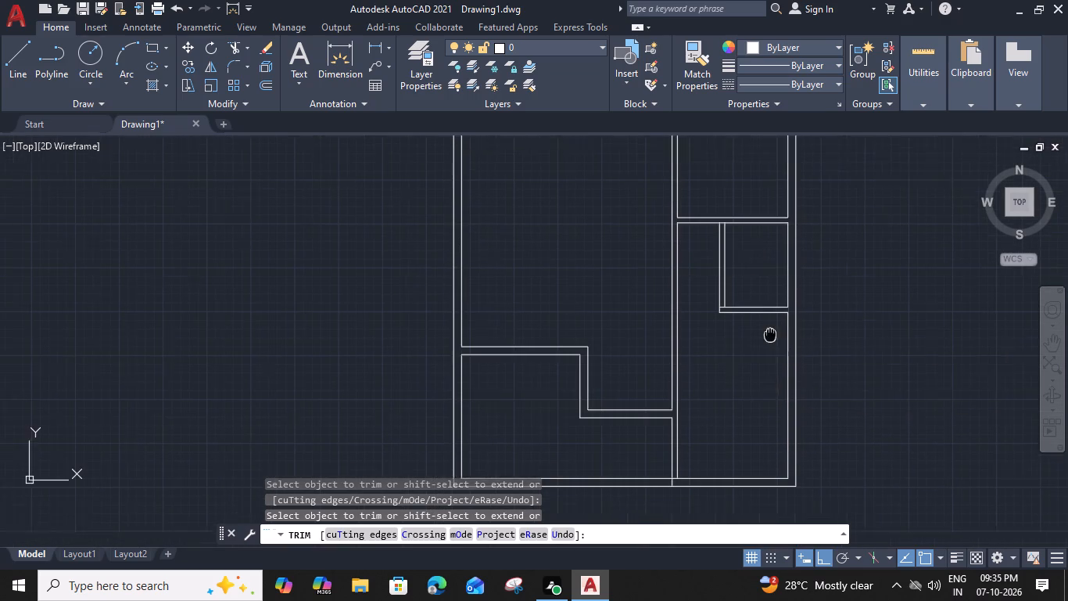
pyautogui.moveTo(771, 330); pyautogui.dragTo(771, 328, button='middle')
pyautogui.press('Escape')
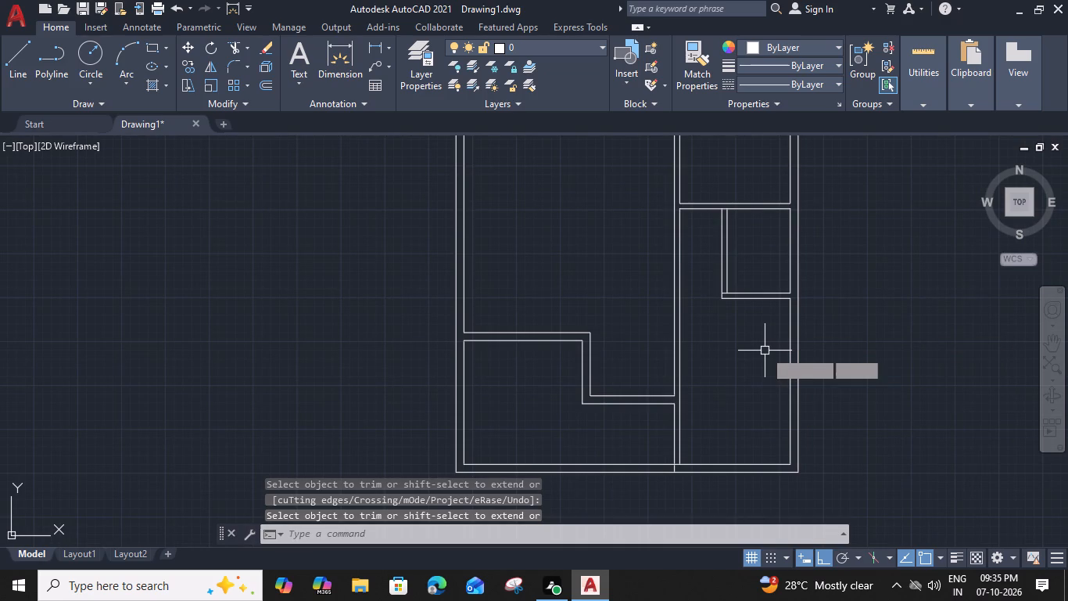
# Delete the four lines of the L-shaped partition below the small room along the right outer wall.
pyautogui.click(762, 262)
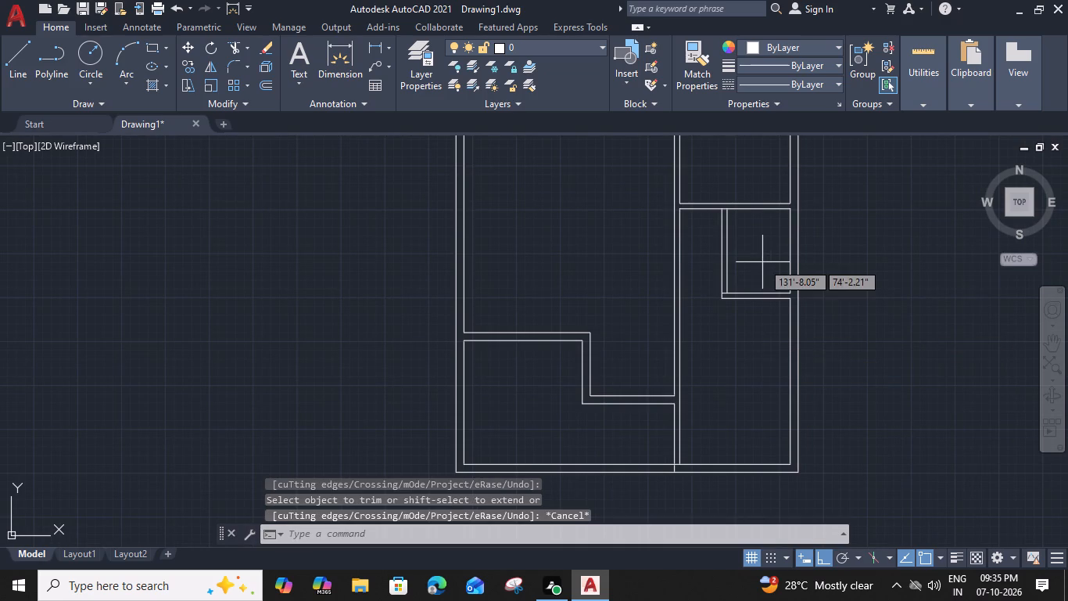
pyautogui.click(714, 336)
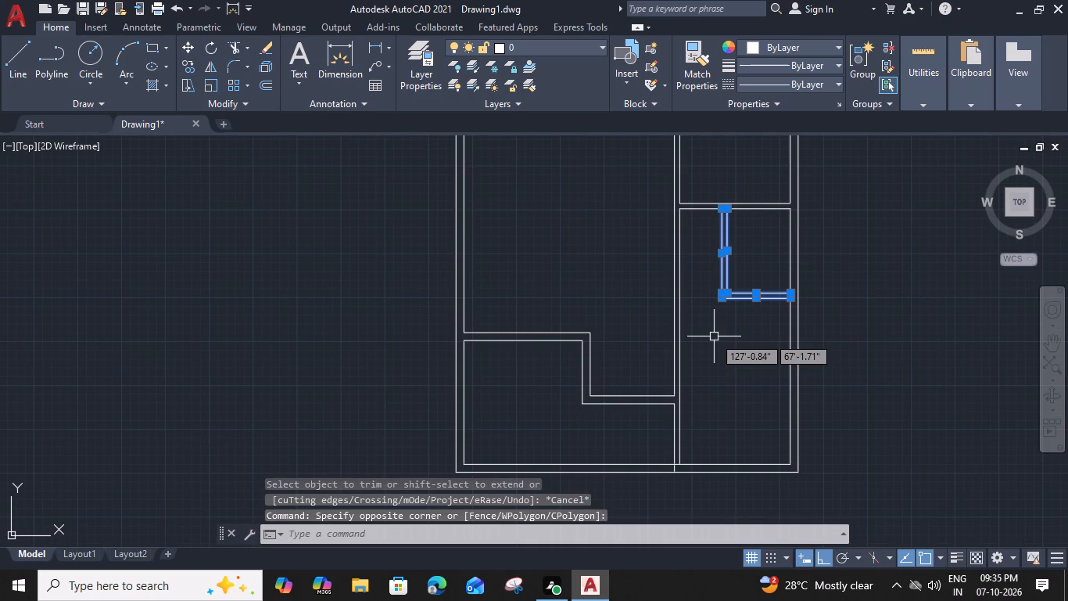
pyautogui.press('Delete')
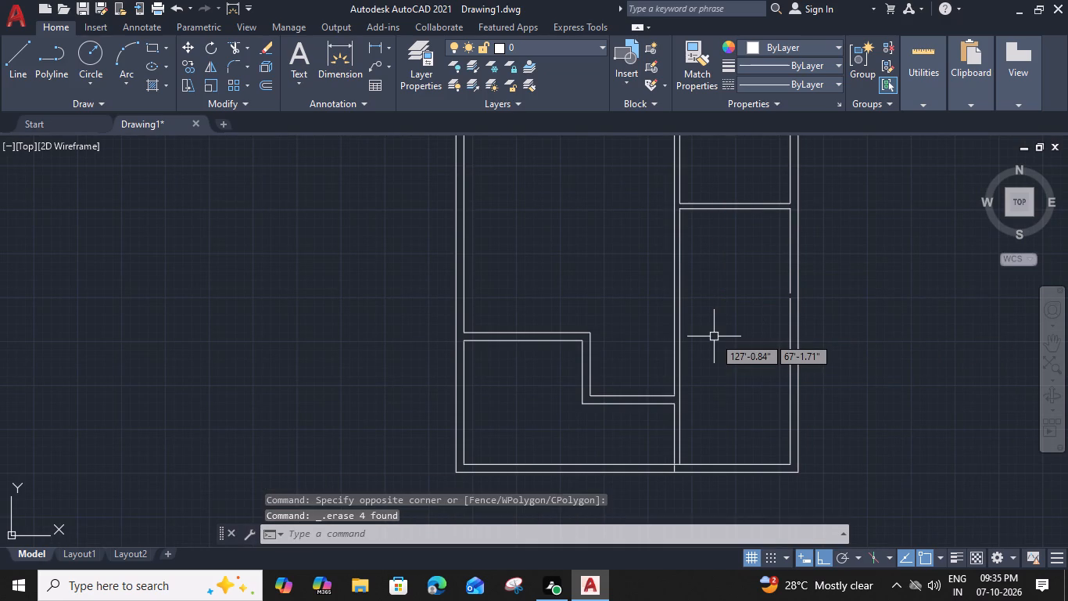
# Close the gap in the right outer wall's inner line by deleting its upper piece and extending the lower piece up to the horizontal partition.
pyautogui.click(787, 257)
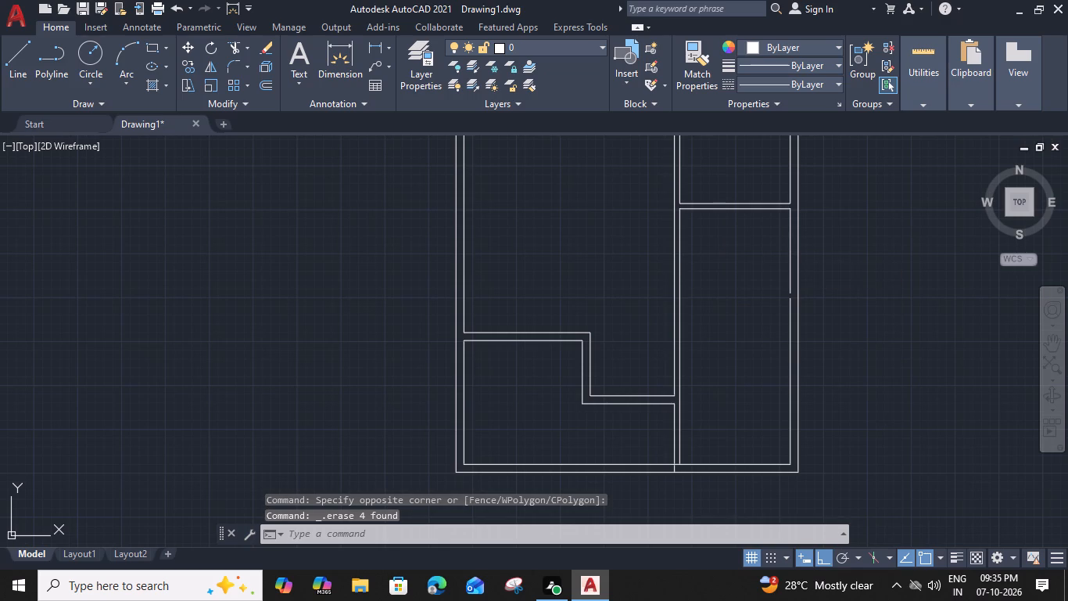
pyautogui.press('Delete')
pyautogui.write('ex')
pyautogui.press('space')
pyautogui.click(793, 319)
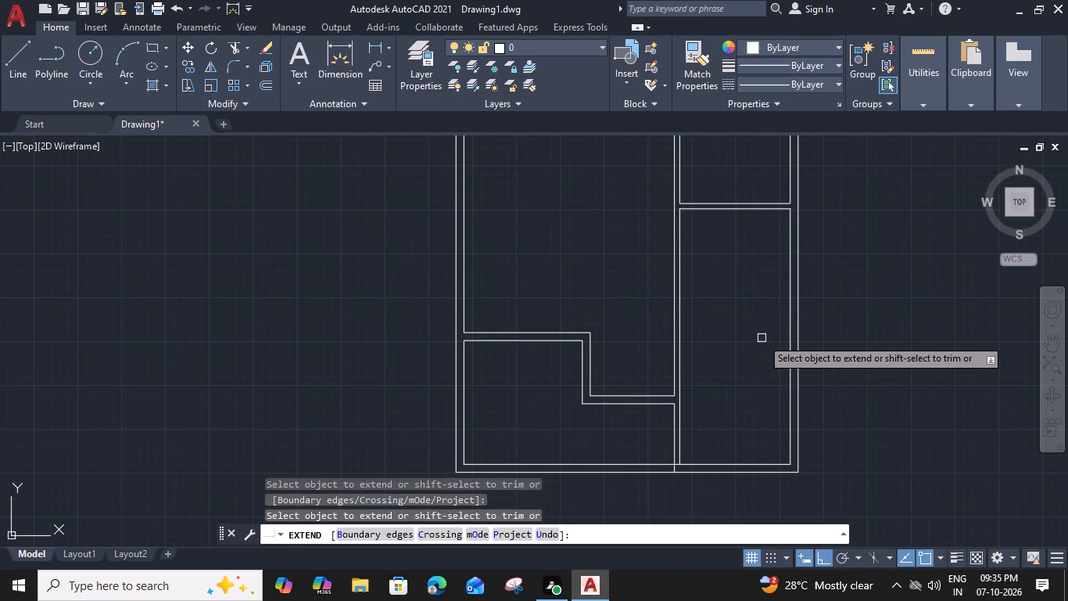
pyautogui.press('Escape')
# Extend the small room's bottom wall line left to the vertical partition's left line, and end the Extend command.
pyautogui.moveTo(753, 379); pyautogui.dragTo(792, 340, button='middle')
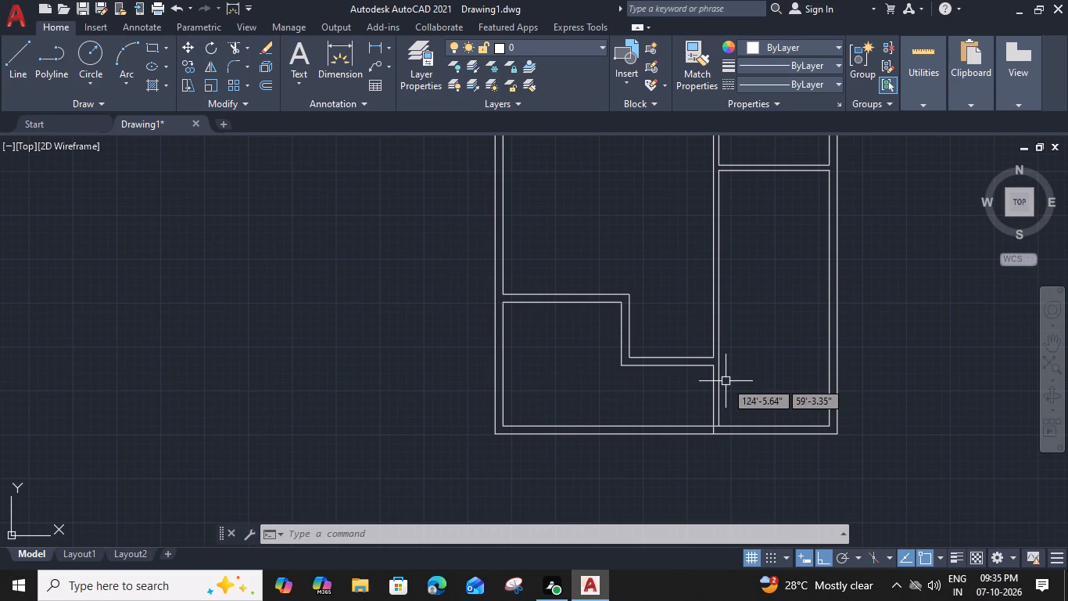
pyautogui.scroll(-1, 726, 376)
pyautogui.moveTo(693, 337); pyautogui.dragTo(676, 409, button='middle')
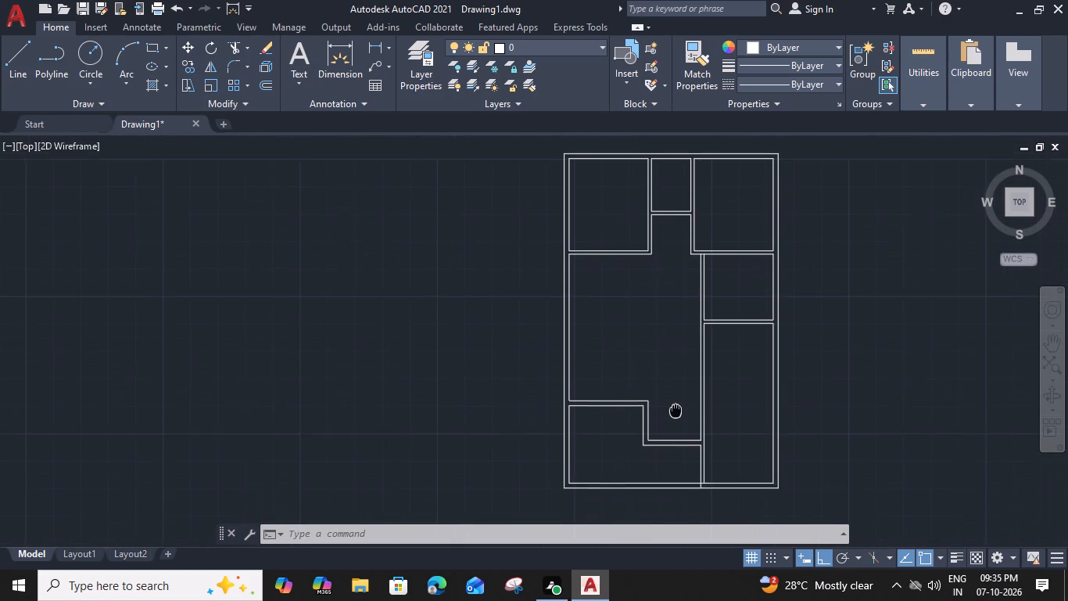
pyautogui.moveTo(676, 409); pyautogui.dragTo(675, 406, button='middle')
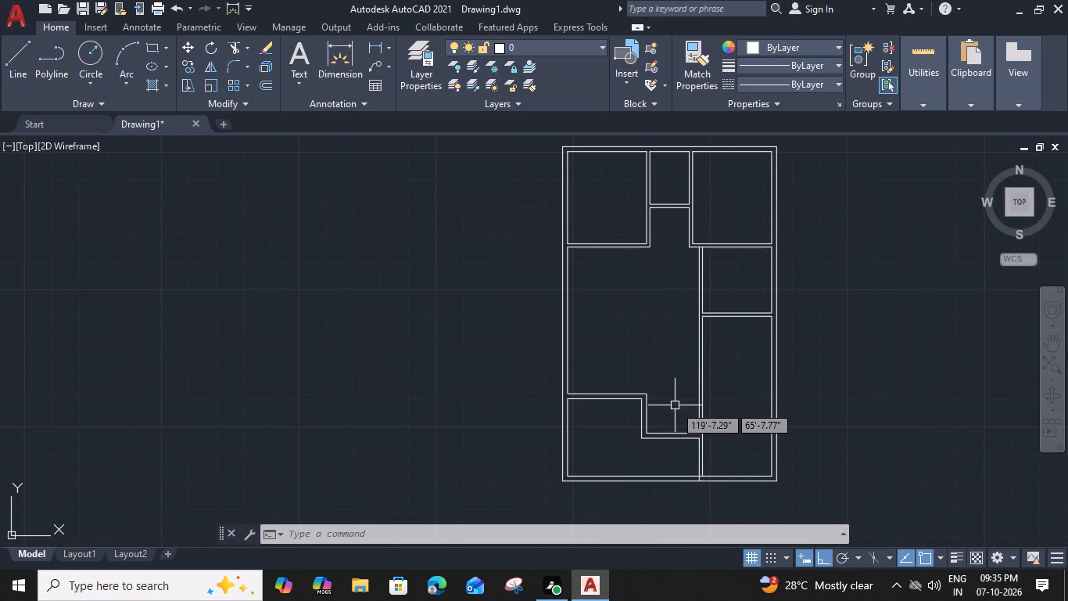
pyautogui.scroll(2, 722, 313)
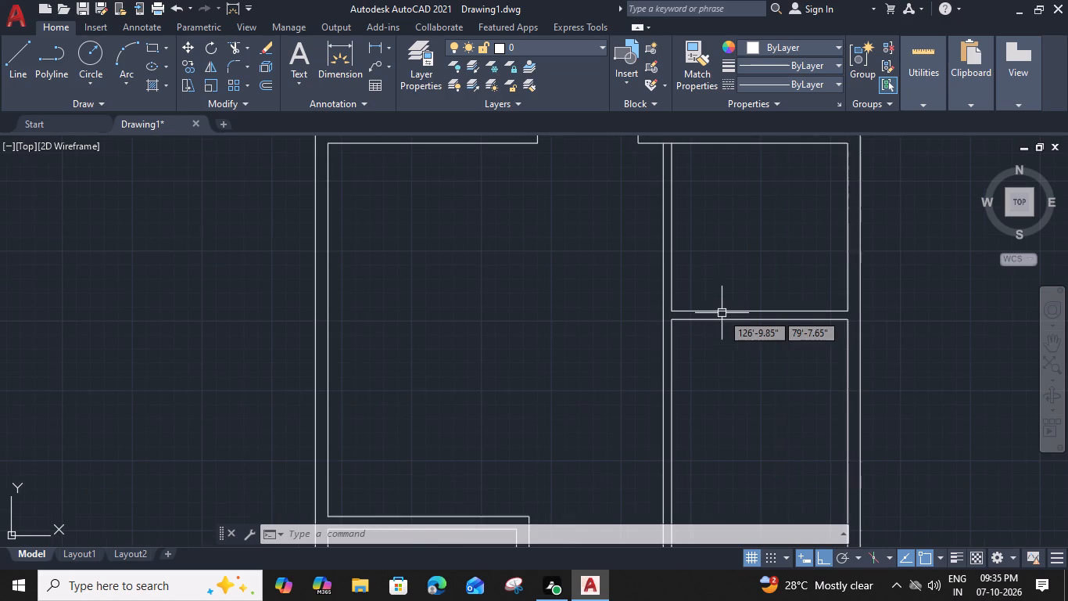
pyautogui.write('ex')
pyautogui.press('space')
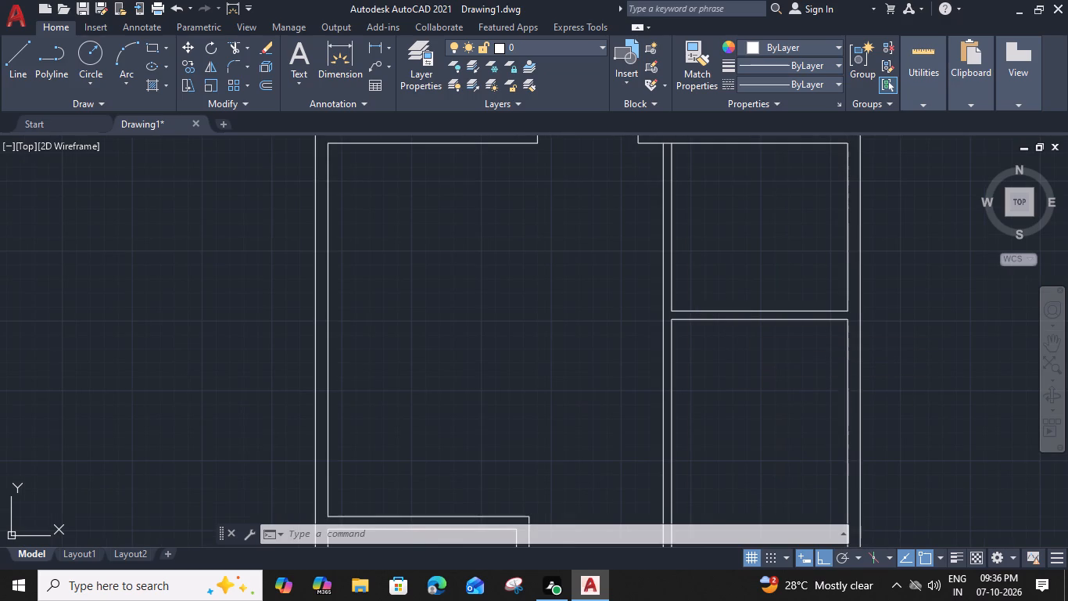
pyautogui.click(709, 322)
pyautogui.press('Escape')
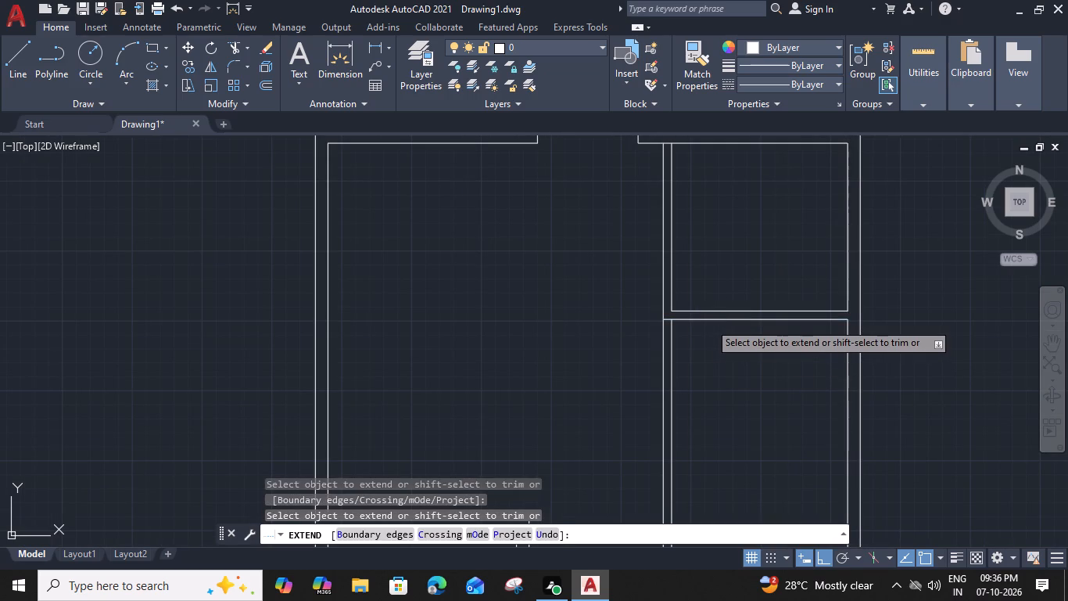
# Trim the horizontal wall line between the vertical partition's two lines at their upper junction, and end the Trim command.
pyautogui.scroll(-1, 704, 387)
pyautogui.moveTo(704, 389); pyautogui.dragTo(711, 376, button='middle')
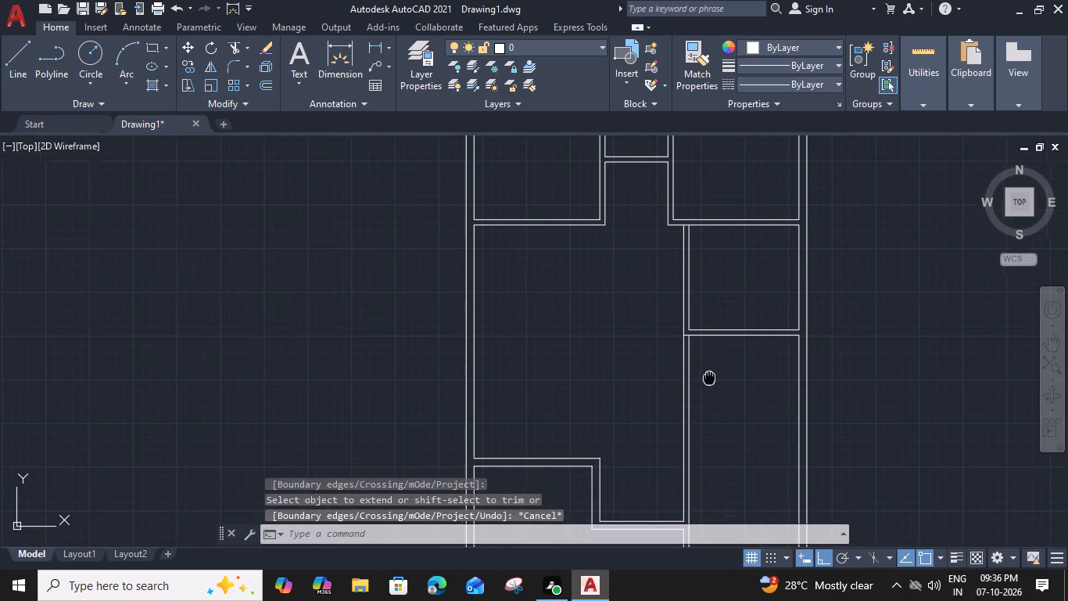
pyautogui.moveTo(711, 376); pyautogui.dragTo(715, 377, button='middle')
pyautogui.write('tr')
pyautogui.press('space')
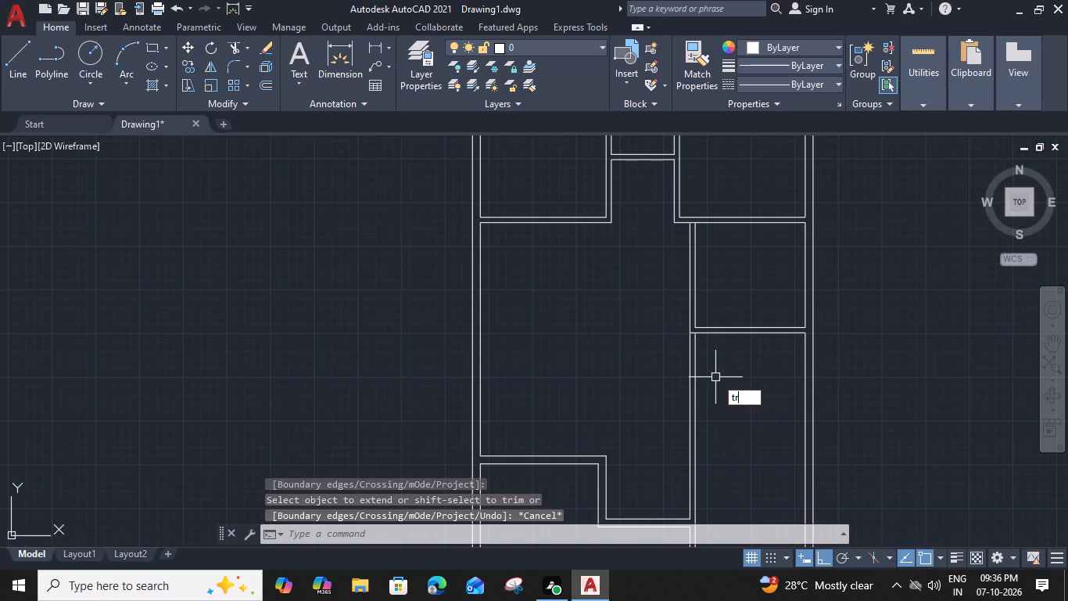
pyautogui.moveTo(715, 282); pyautogui.dragTo(712, 385, button='middle')
pyautogui.scroll(3, 697, 333)
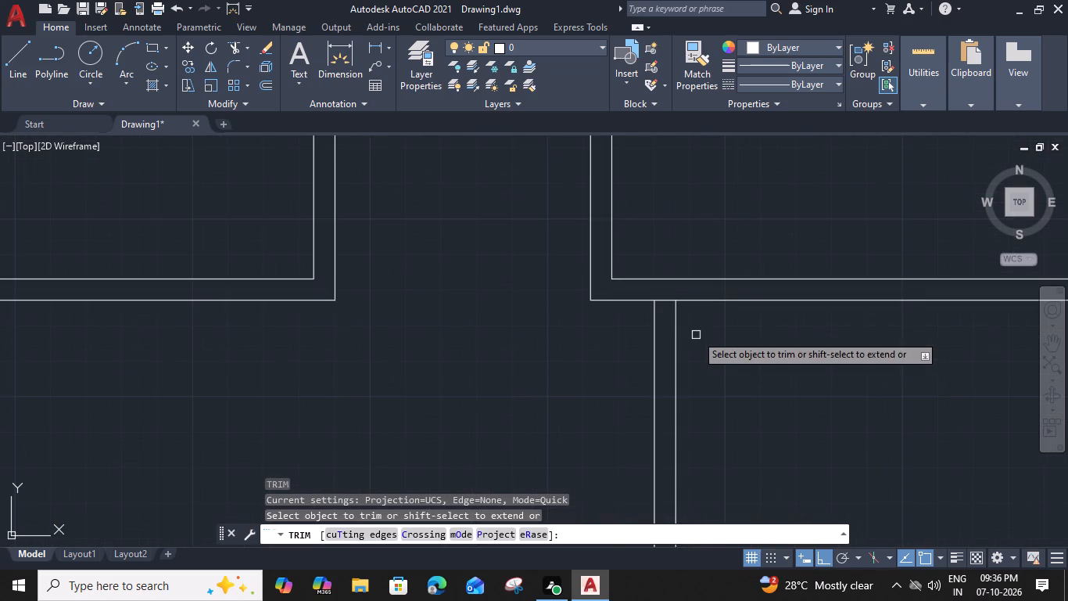
pyautogui.click(665, 302)
pyautogui.scroll(-3, 665, 302)
pyautogui.moveTo(699, 434); pyautogui.dragTo(701, 252, button='middle')
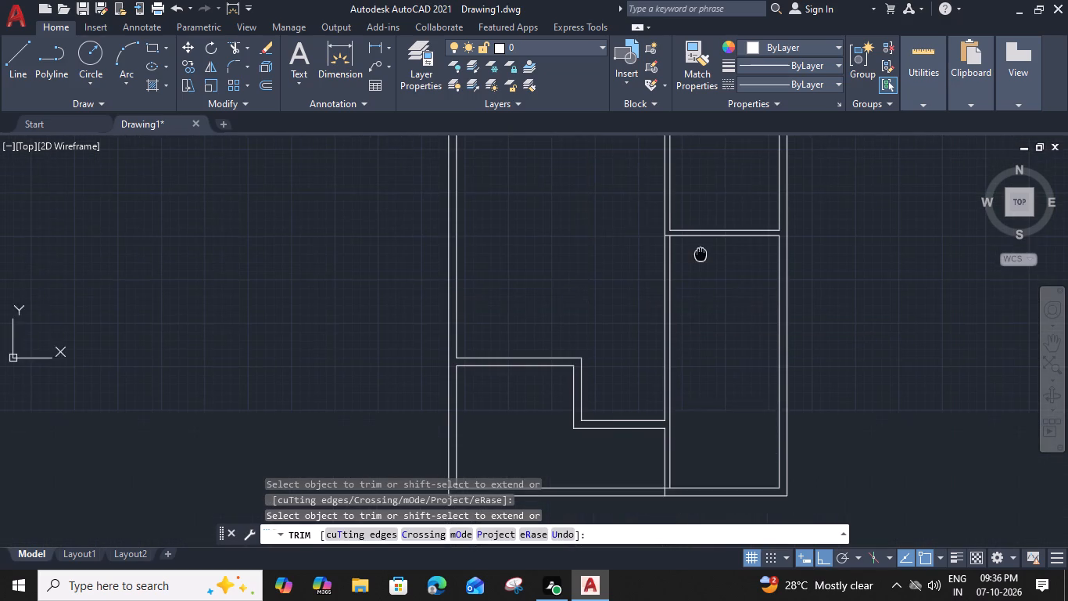
pyautogui.press('Escape')
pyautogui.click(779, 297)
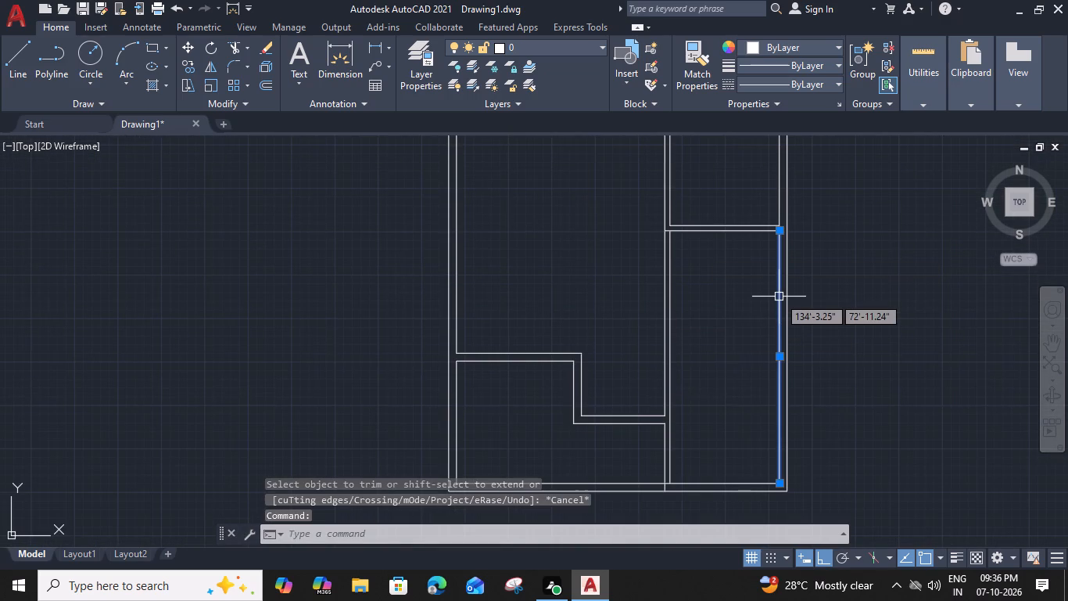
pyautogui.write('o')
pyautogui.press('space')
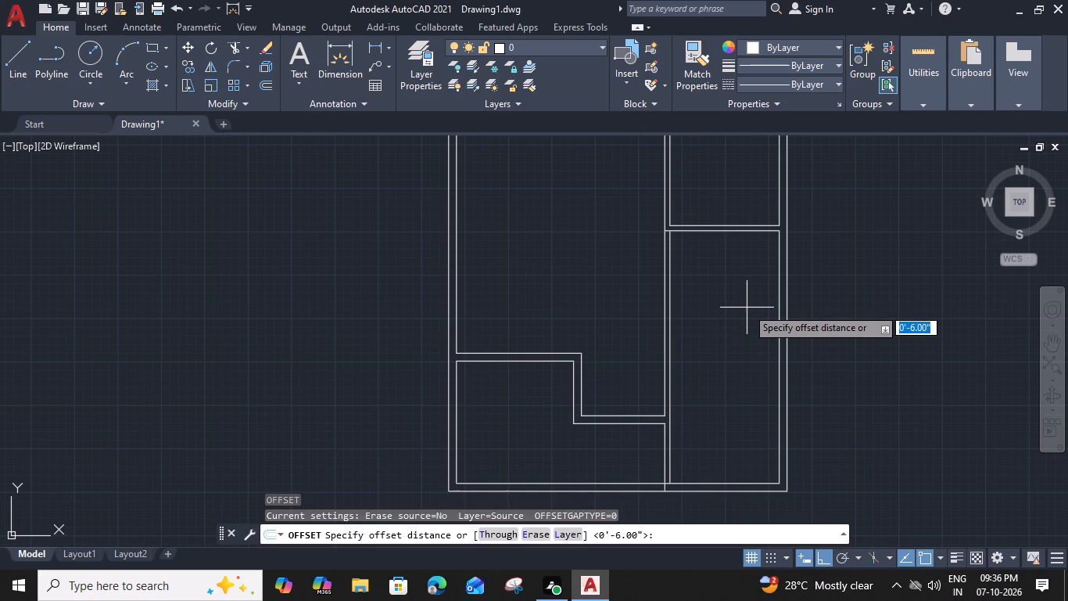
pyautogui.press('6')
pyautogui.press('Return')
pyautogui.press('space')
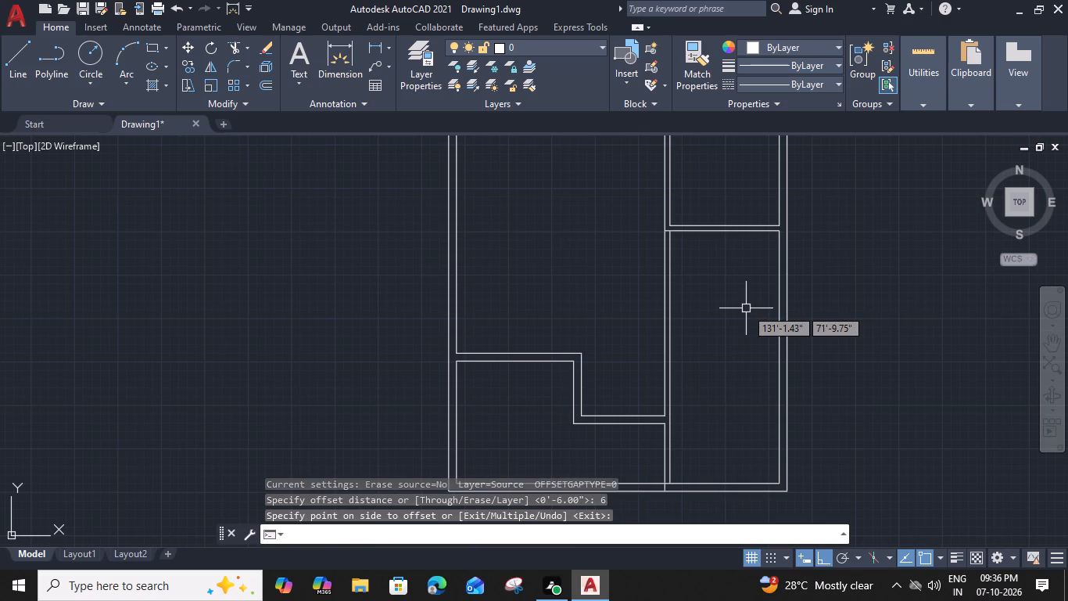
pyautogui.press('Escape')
# Offset the right outer wall's inner line 6' to the left inside the lower-right room.
pyautogui.click(779, 303)
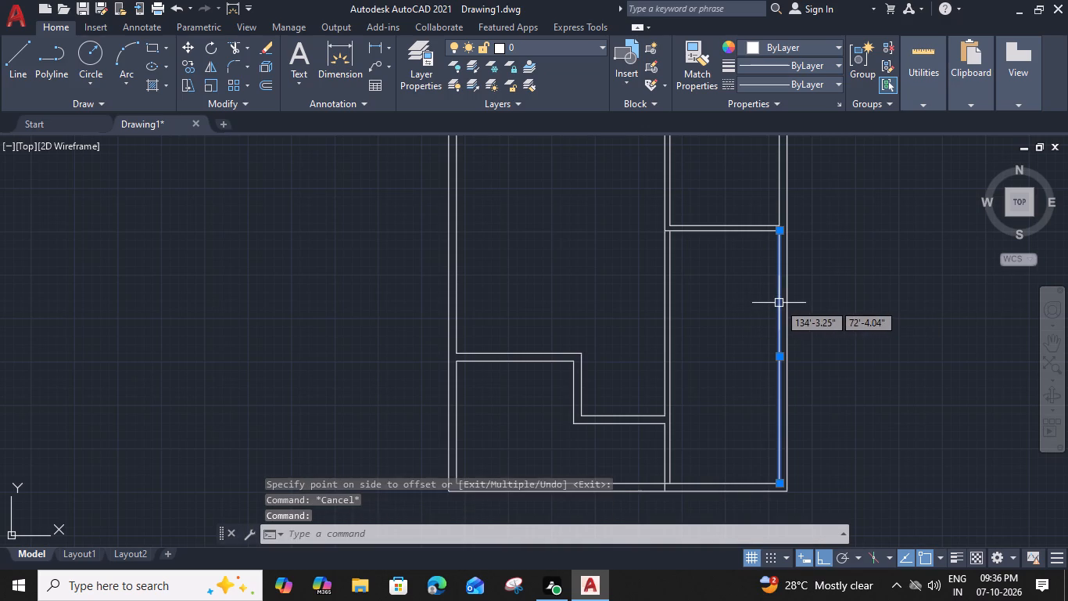
pyautogui.write('o')
pyautogui.press('space')
pyautogui.write("6'")
pyautogui.press('space')
pyautogui.click(733, 320)
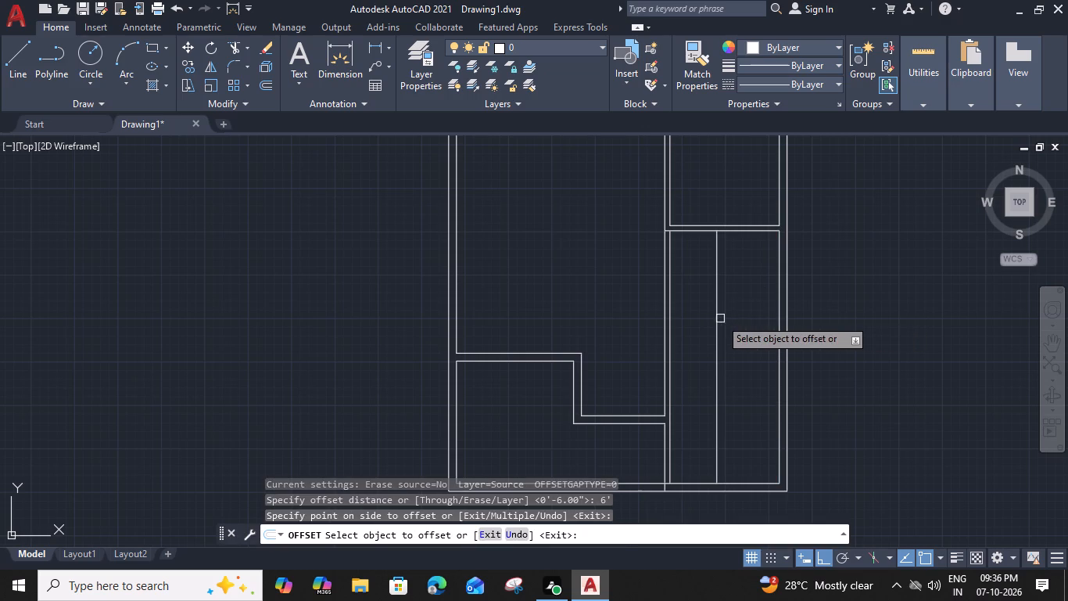
# Offset the new vertical line in the lower-right room 6" to the left to give the partition its thickness.
pyautogui.click(714, 312)
pyautogui.press('6')
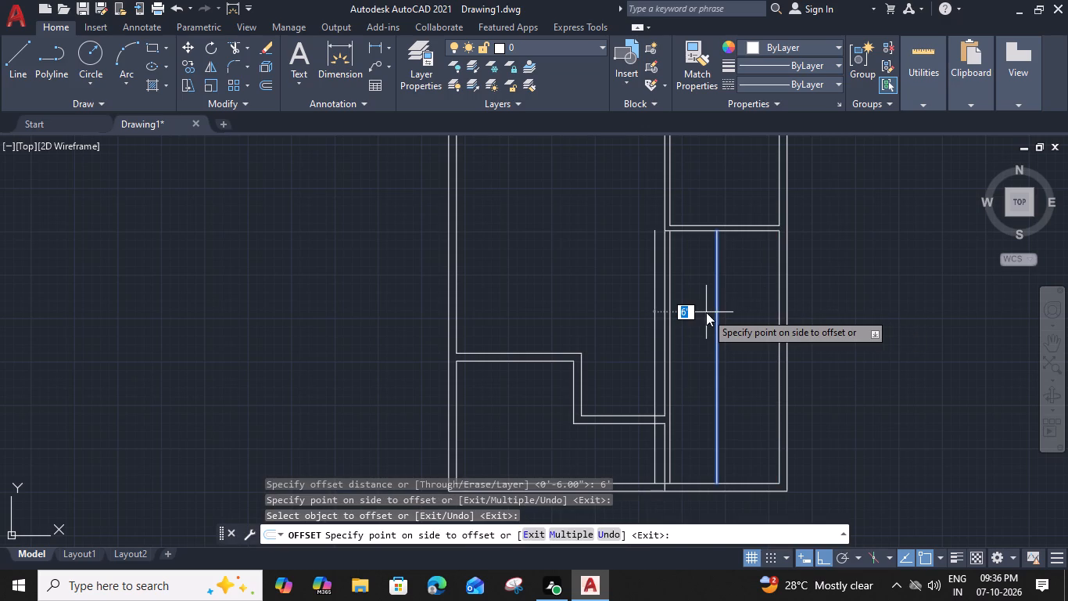
pyautogui.hotkey('shift', '"')
pyautogui.press('Return')
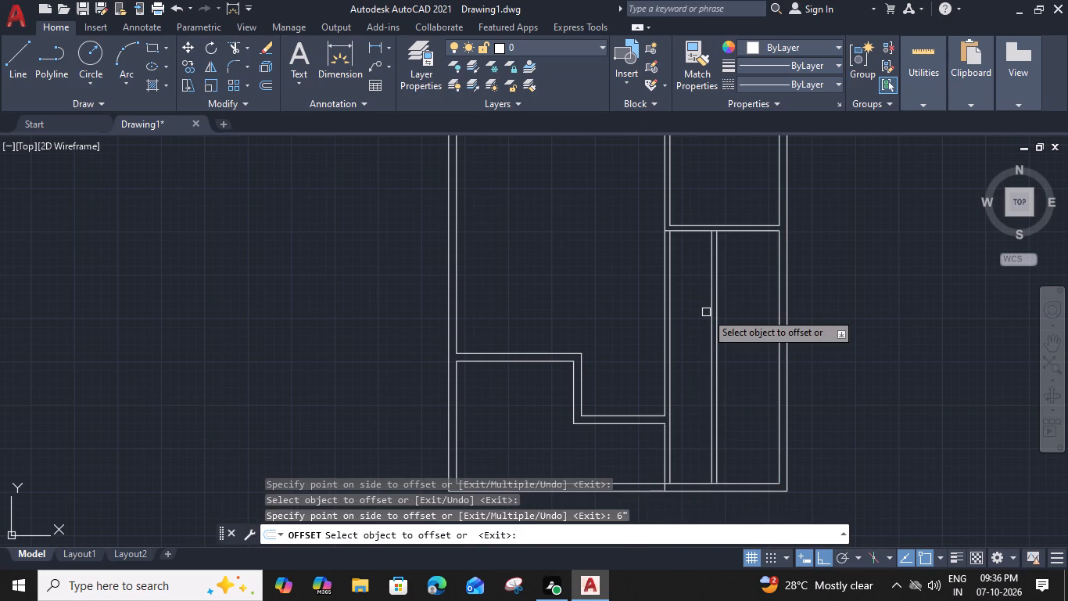
# Offset the lower-right room's top wall line 8' down, offset that copy 6" further down, and end the Offset command.
pyautogui.click(751, 233)
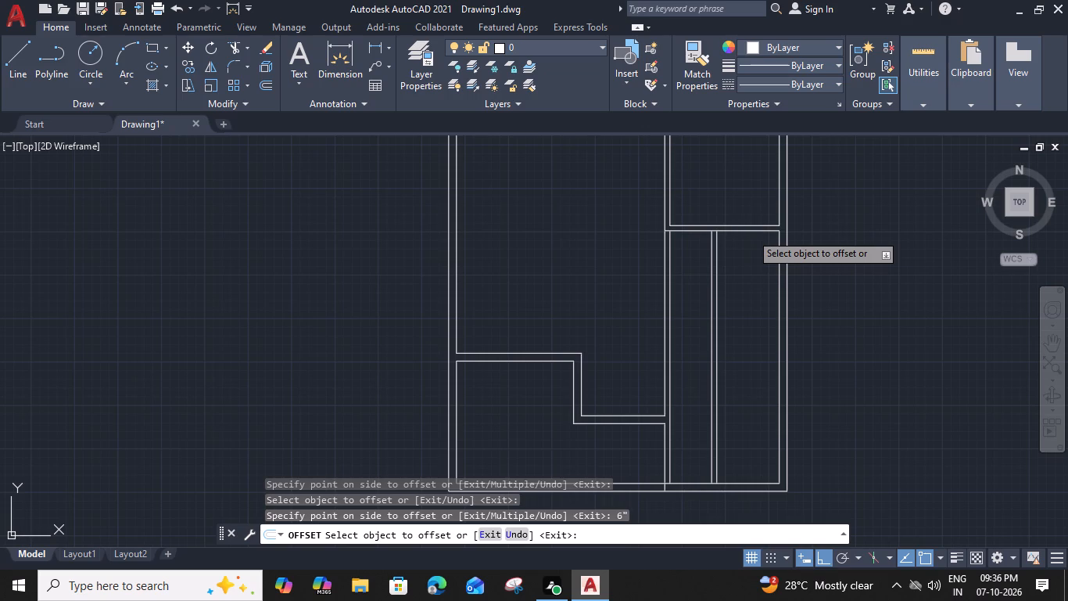
pyautogui.press('8')
pyautogui.press("'")
pyautogui.press('space')
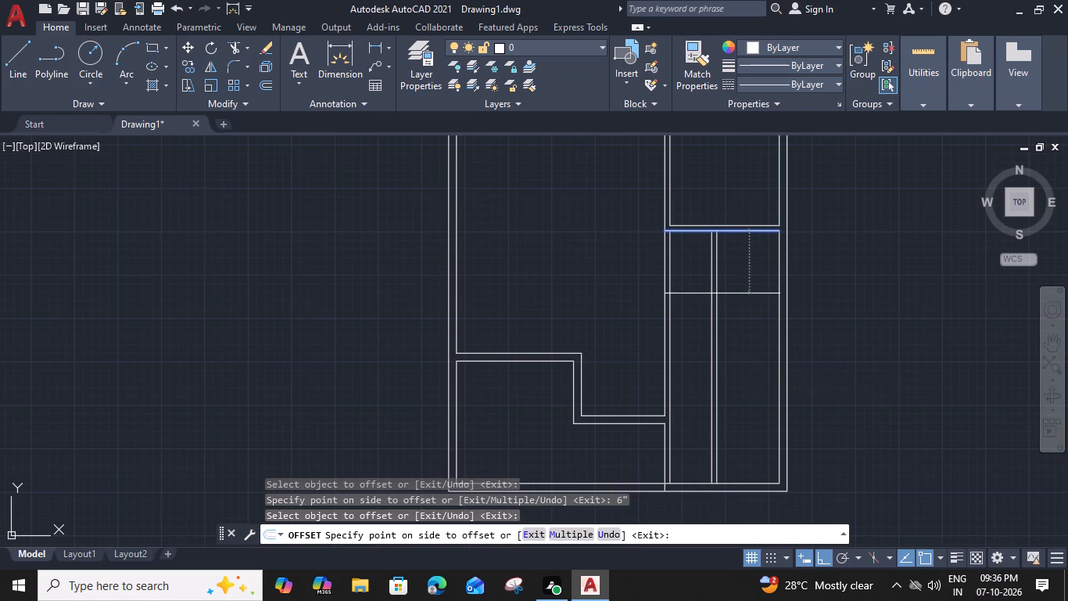
pyautogui.click(755, 316)
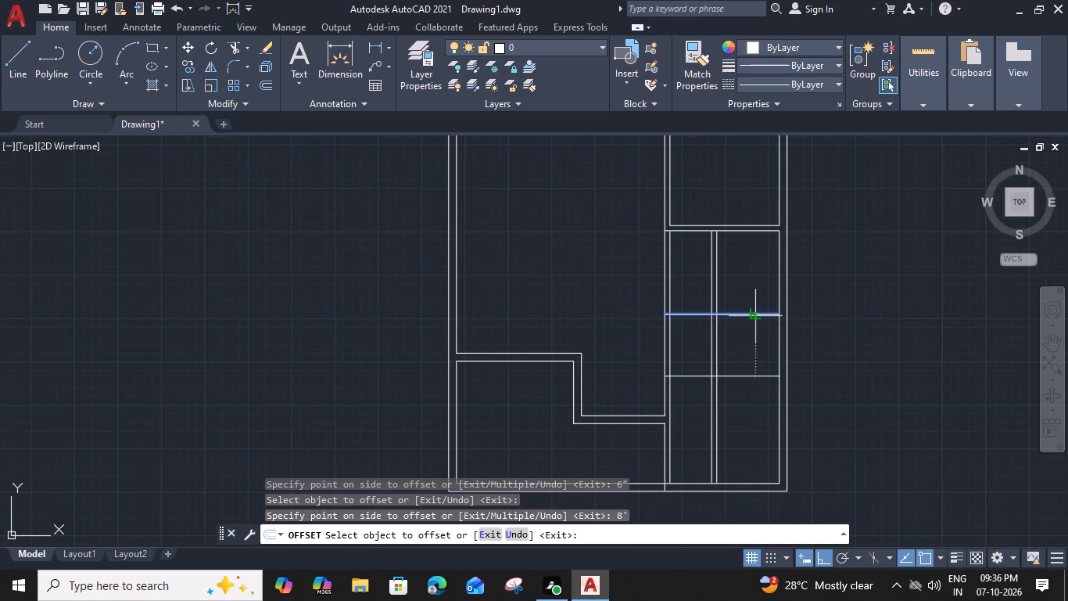
pyautogui.press('6')
pyautogui.hotkey('shift', '"')
pyautogui.press('Return')
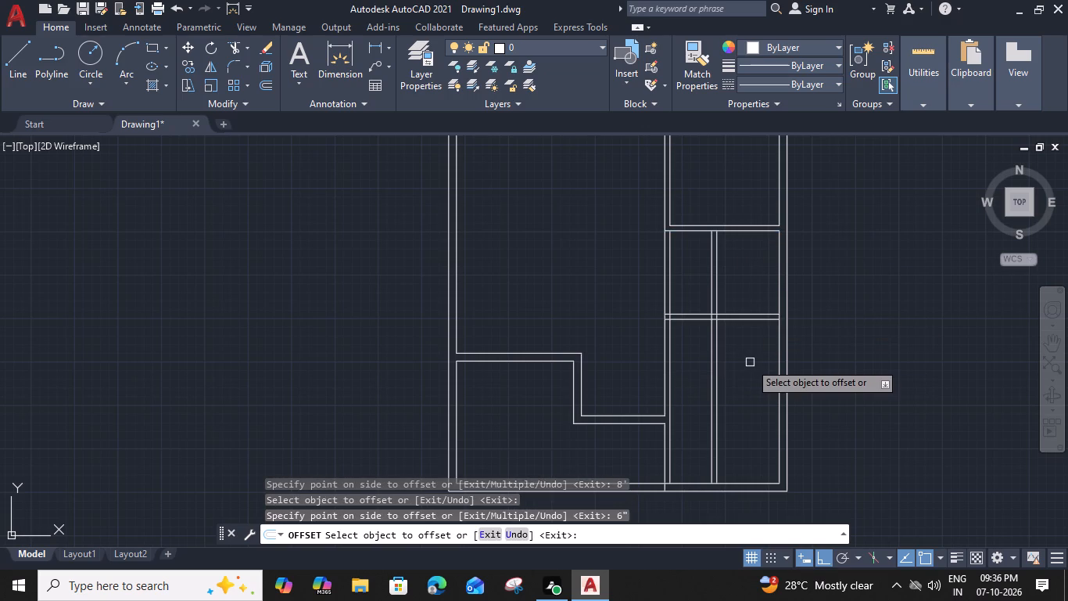
pyautogui.moveTo(748, 357); pyautogui.dragTo(713, 336, button='middle')
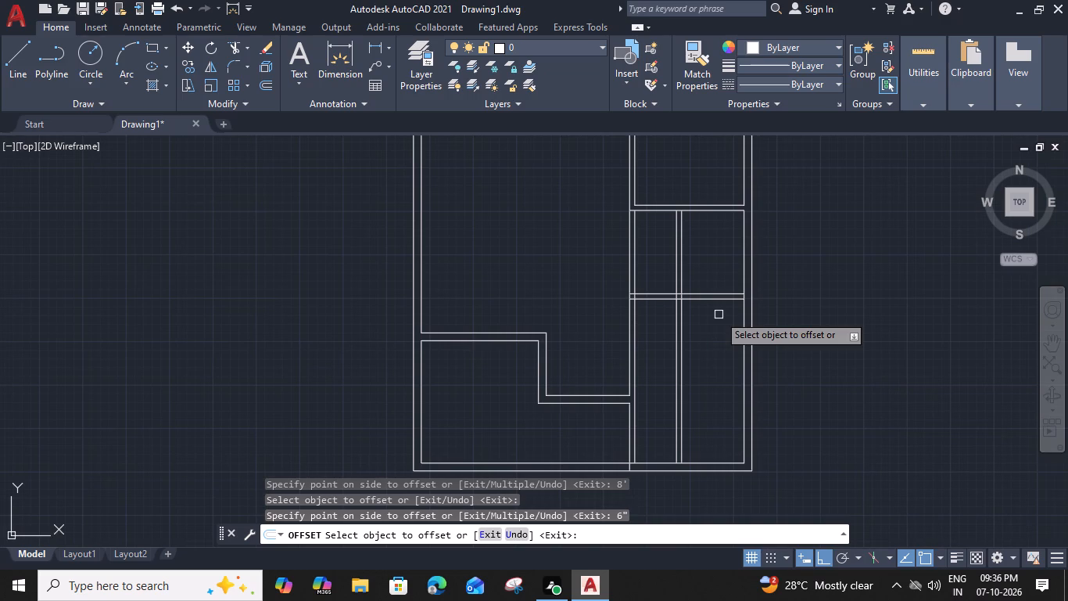
pyautogui.press('Escape')
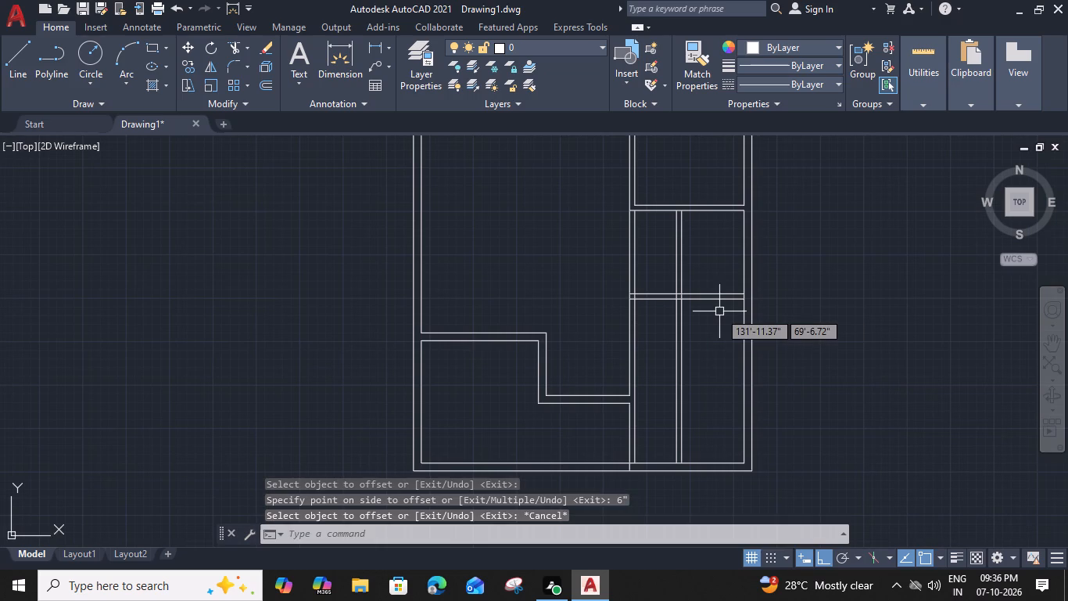
# Trim away both lines of the new 6" vertical partition below the new horizontal partition.
pyautogui.scroll(-1, 719, 311)
pyautogui.moveTo(719, 311); pyautogui.dragTo(728, 364, button='middle')
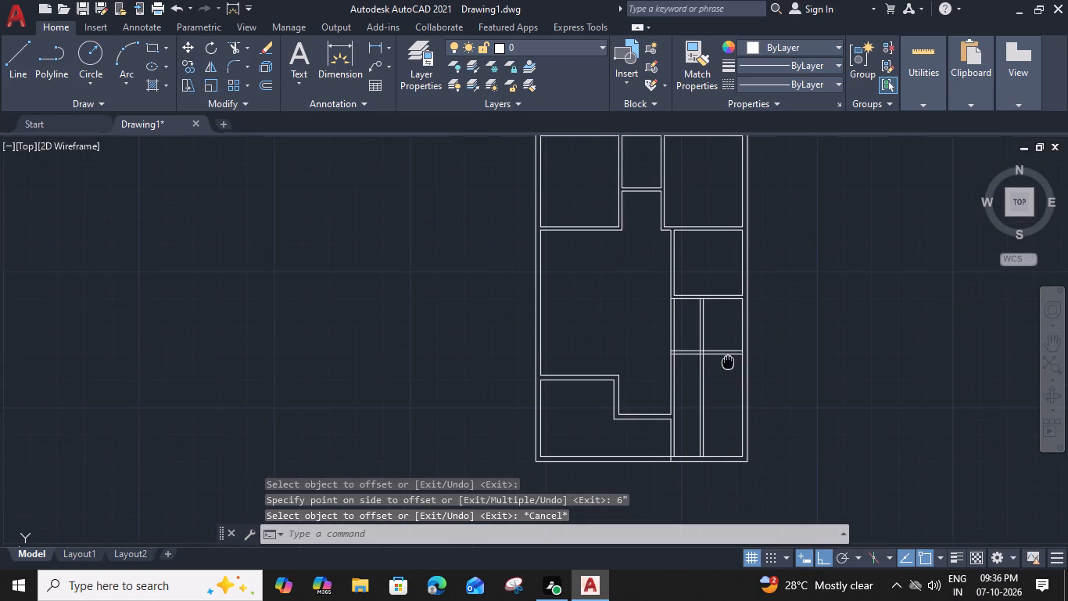
pyautogui.moveTo(728, 364); pyautogui.dragTo(740, 351, button='middle')
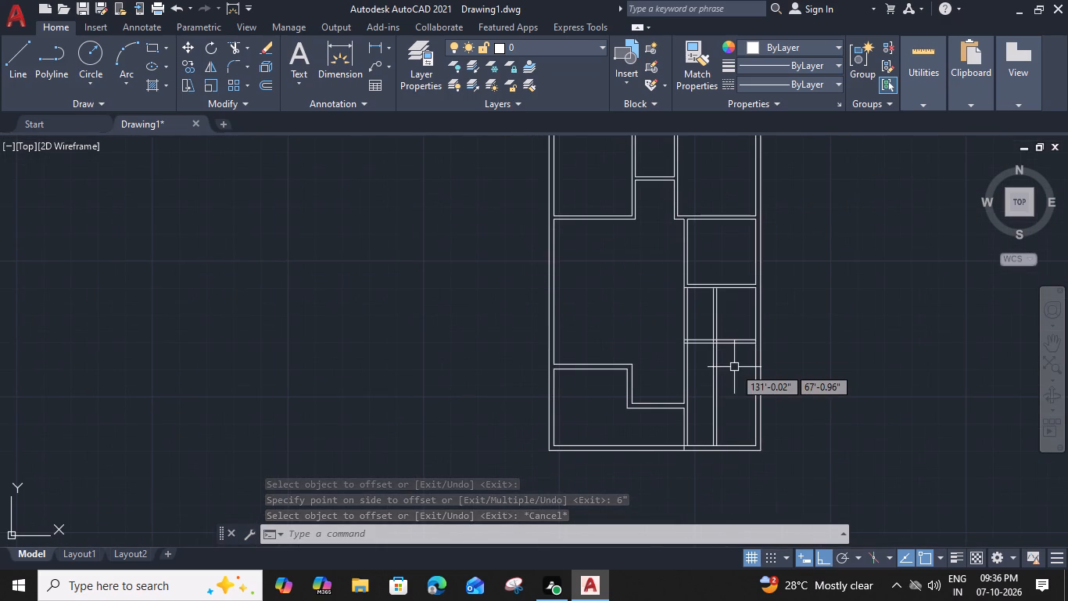
pyautogui.write('tr')
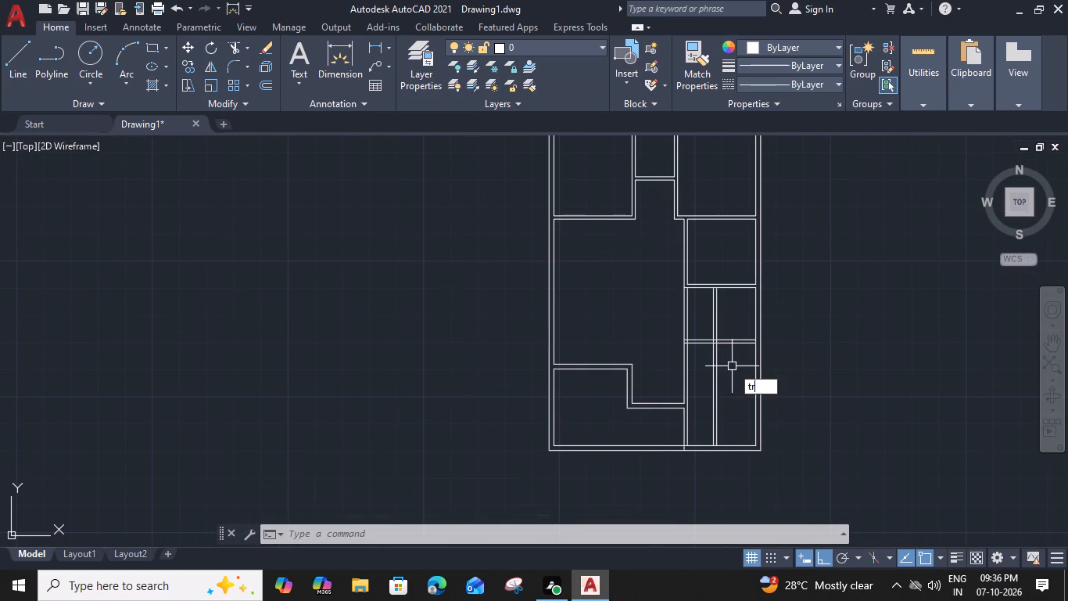
pyautogui.press('space')
pyautogui.click(732, 366)
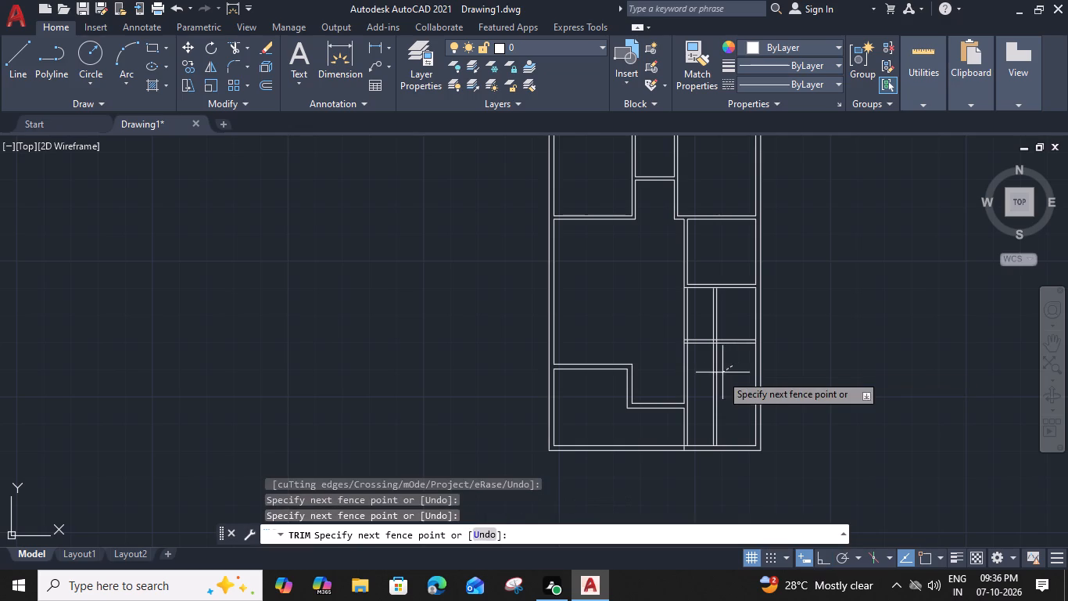
pyautogui.click(709, 383)
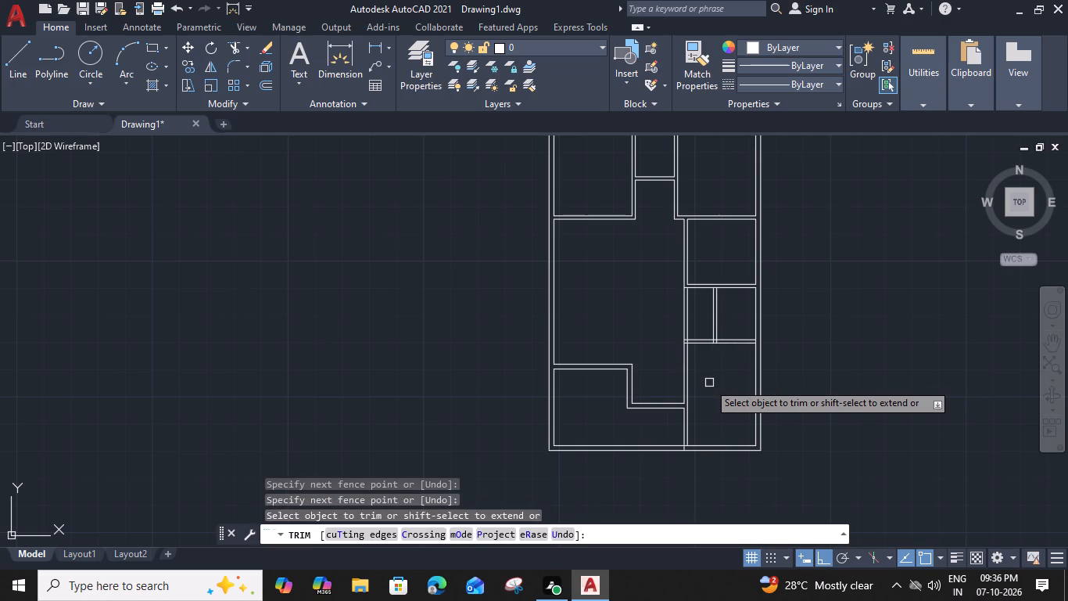
# Trim both lines of the main vertical partition between the two horizontal partitions bounding the 8' space, and end the Trim command.
pyautogui.scroll(1, 708, 326)
pyautogui.click(697, 313)
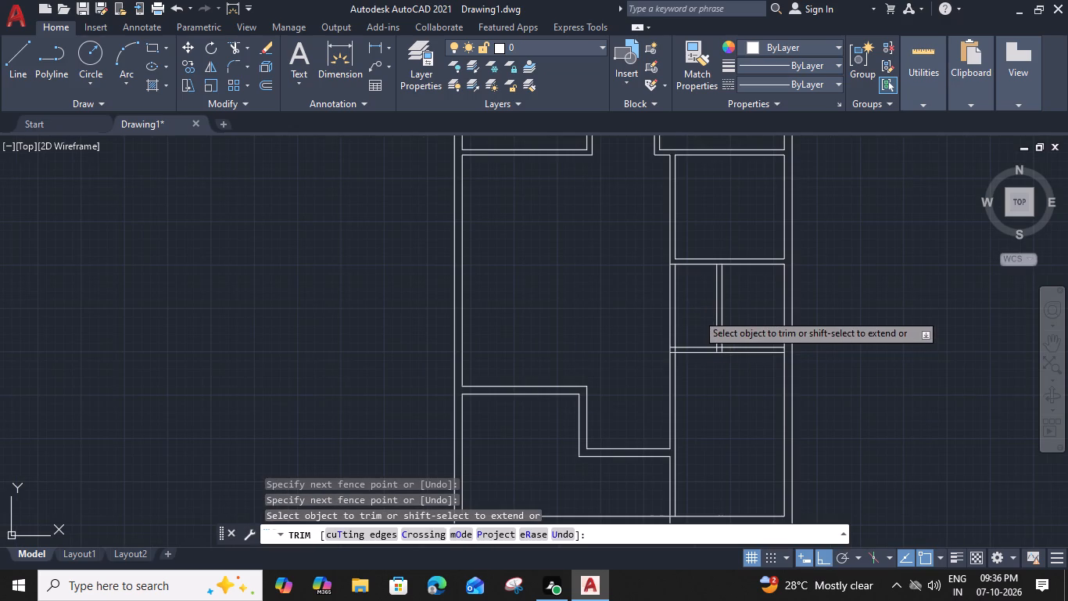
pyautogui.click(641, 326)
pyautogui.press('Escape')
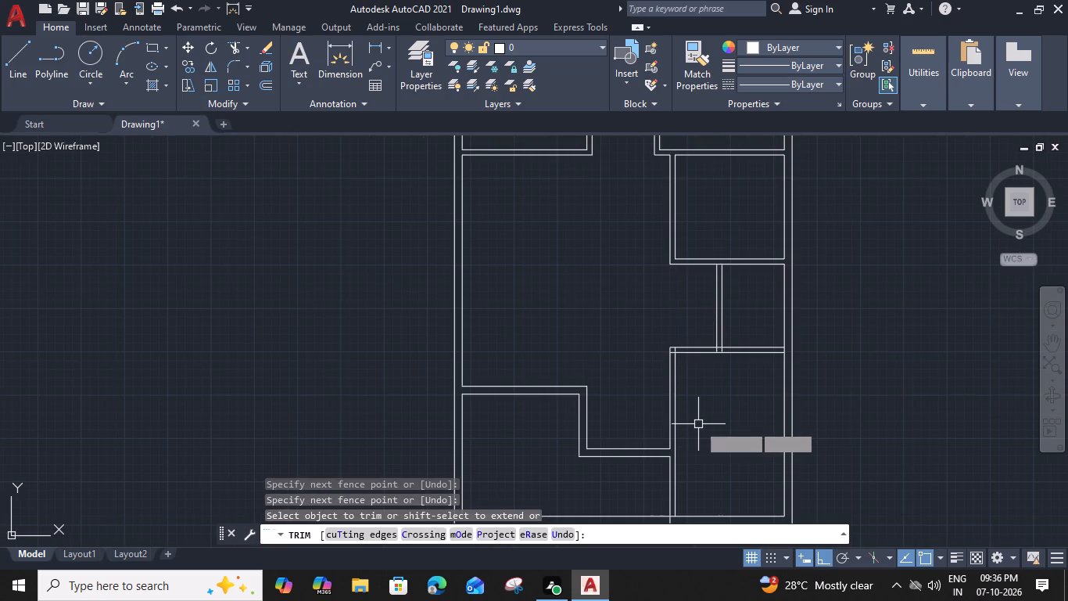
# Move the six lines of the lower-left stepped wall straight up until its right end meets the main partition just below the horizontal partition.
pyautogui.click(616, 369)
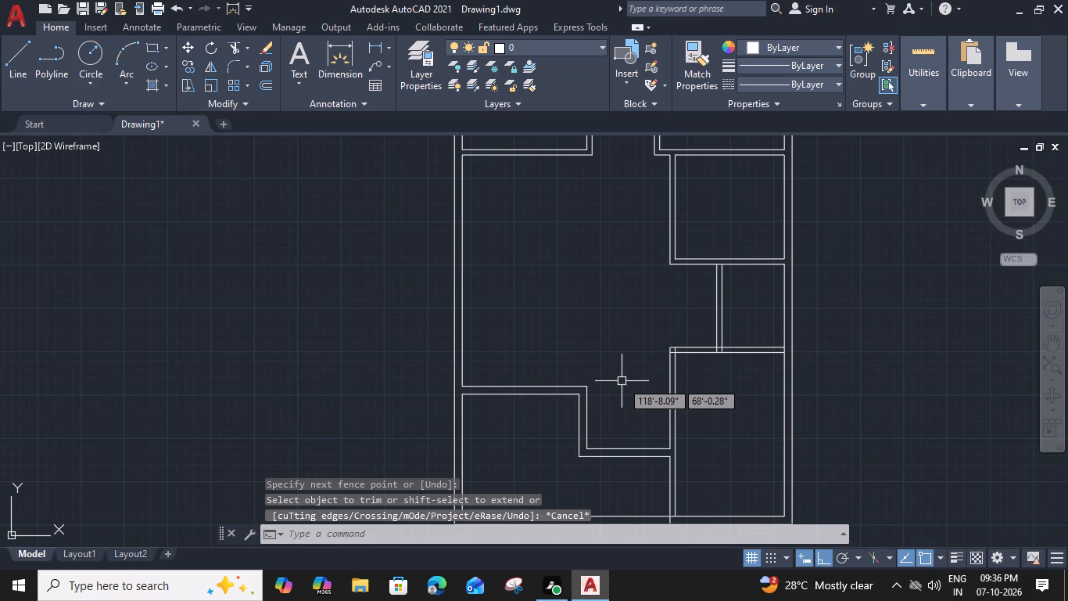
pyautogui.click(539, 479)
pyautogui.write('m')
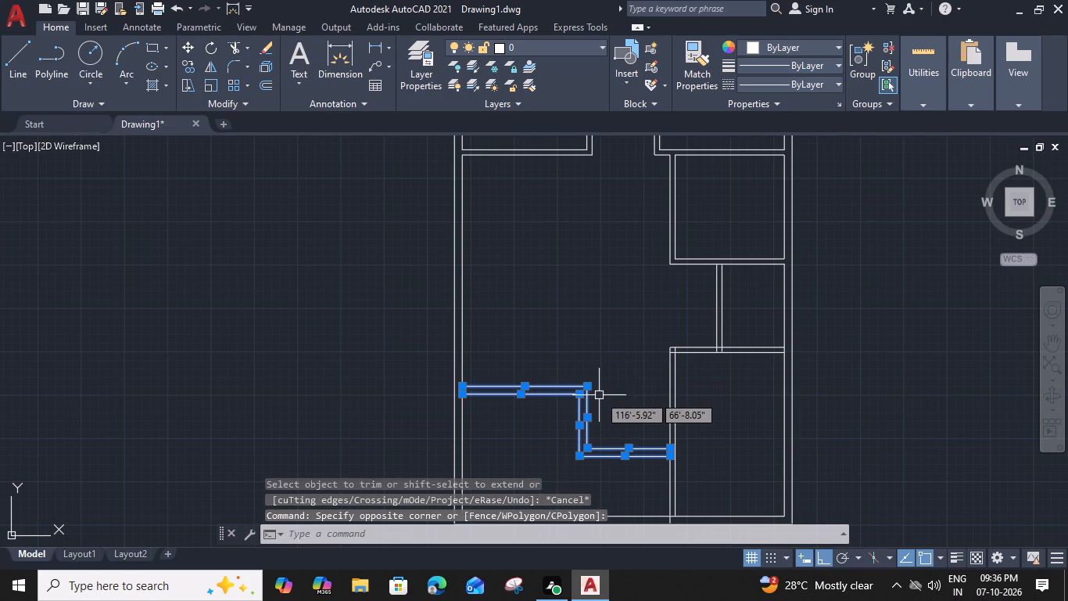
pyautogui.press('space')
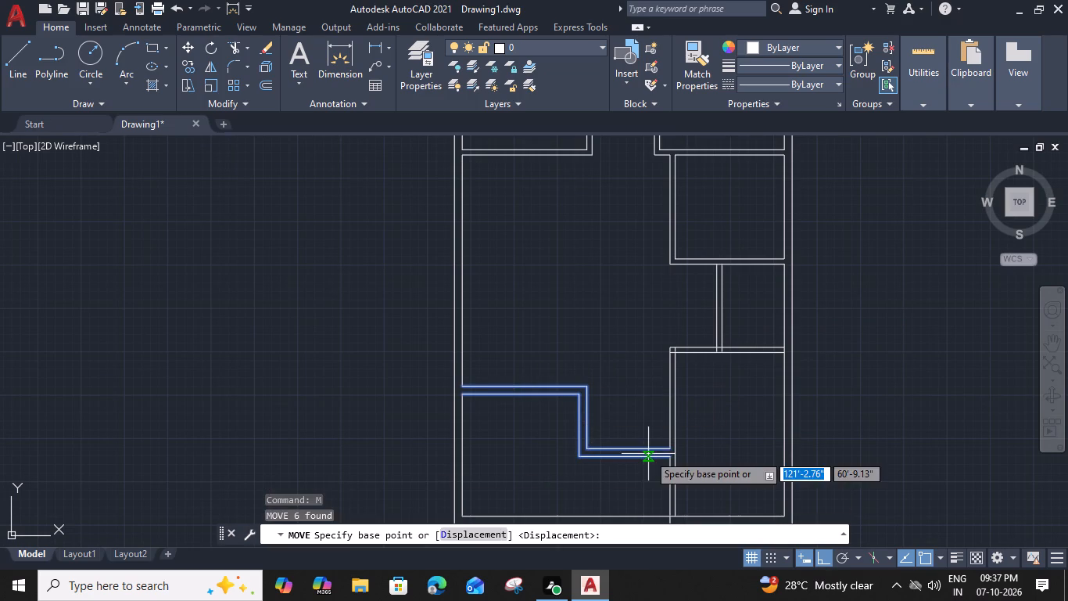
pyautogui.scroll(1, 669, 459)
pyautogui.click(669, 459)
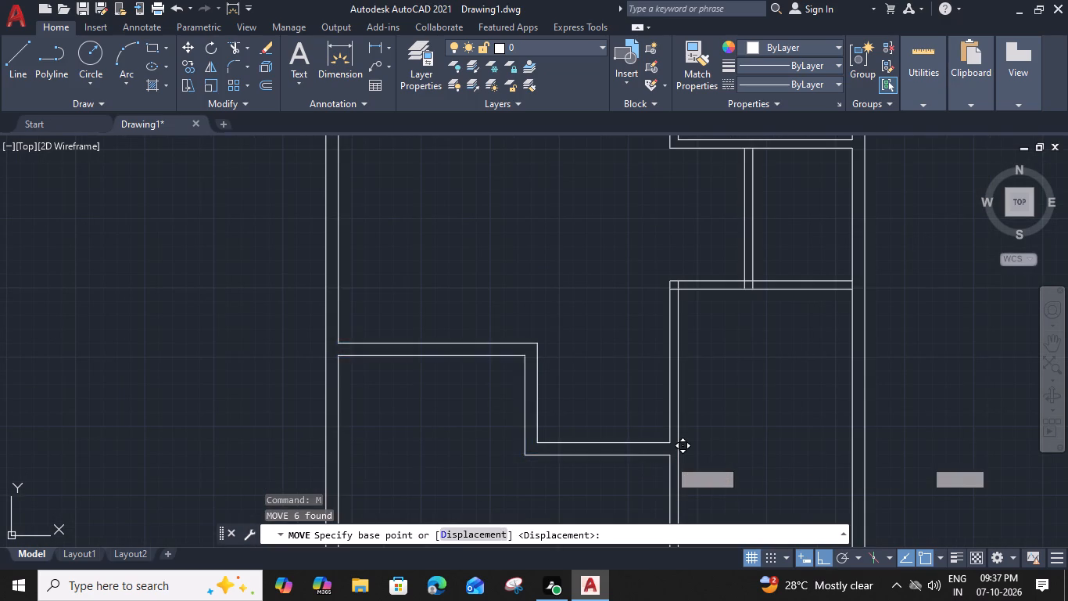
pyautogui.click(668, 306)
pyautogui.scroll(-2, 726, 388)
pyautogui.moveTo(732, 392); pyautogui.dragTo(743, 369, button='middle')
pyautogui.press('Escape')
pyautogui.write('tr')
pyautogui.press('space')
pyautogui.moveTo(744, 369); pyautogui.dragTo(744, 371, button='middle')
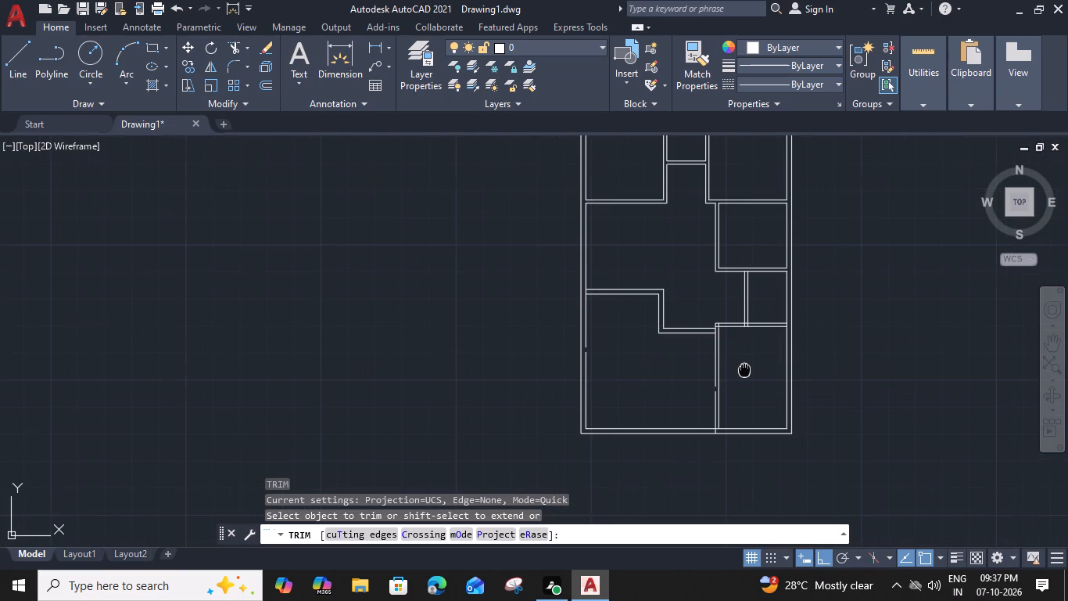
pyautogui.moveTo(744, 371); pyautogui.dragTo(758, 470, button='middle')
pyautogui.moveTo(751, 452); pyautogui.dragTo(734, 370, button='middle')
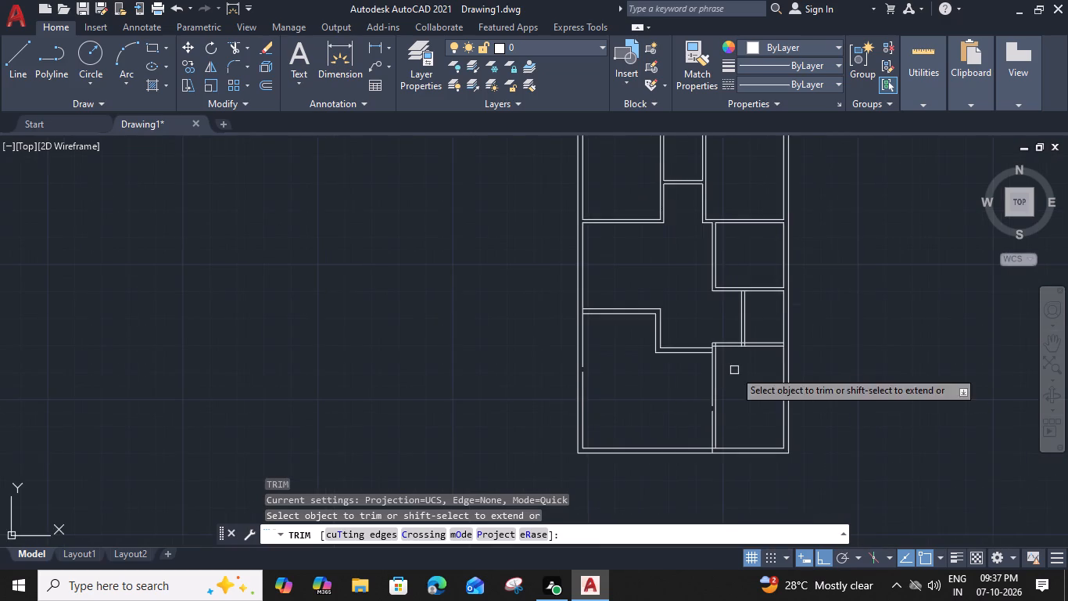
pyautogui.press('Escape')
# Offset the lower line of the horizontal partition above the lower-right room 9' downward.
pyautogui.scroll(2, 750, 348)
pyautogui.click(754, 350)
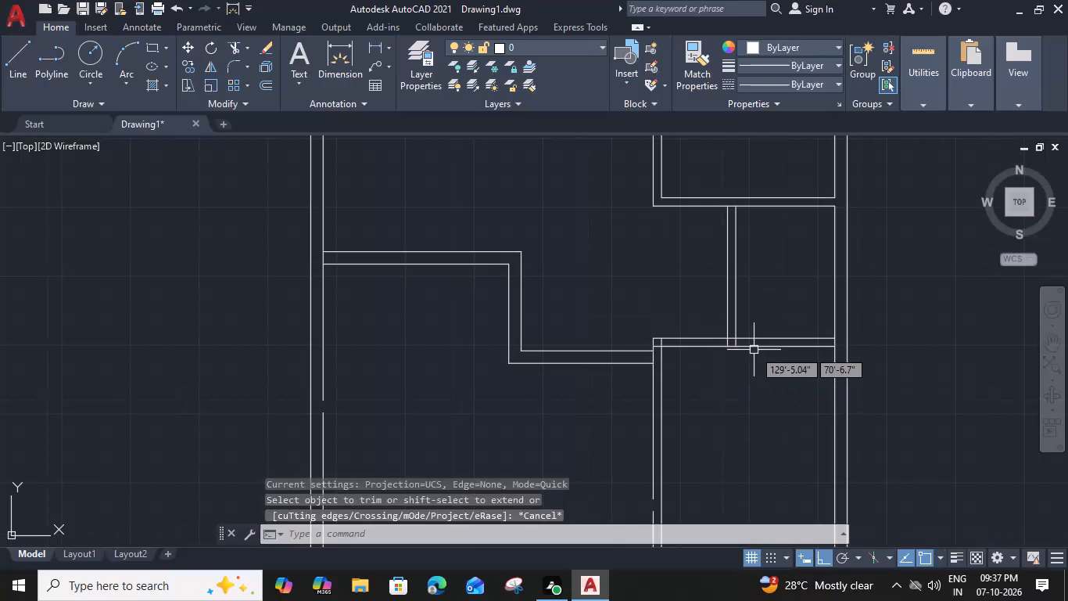
pyautogui.press('o')
pyautogui.press('space')
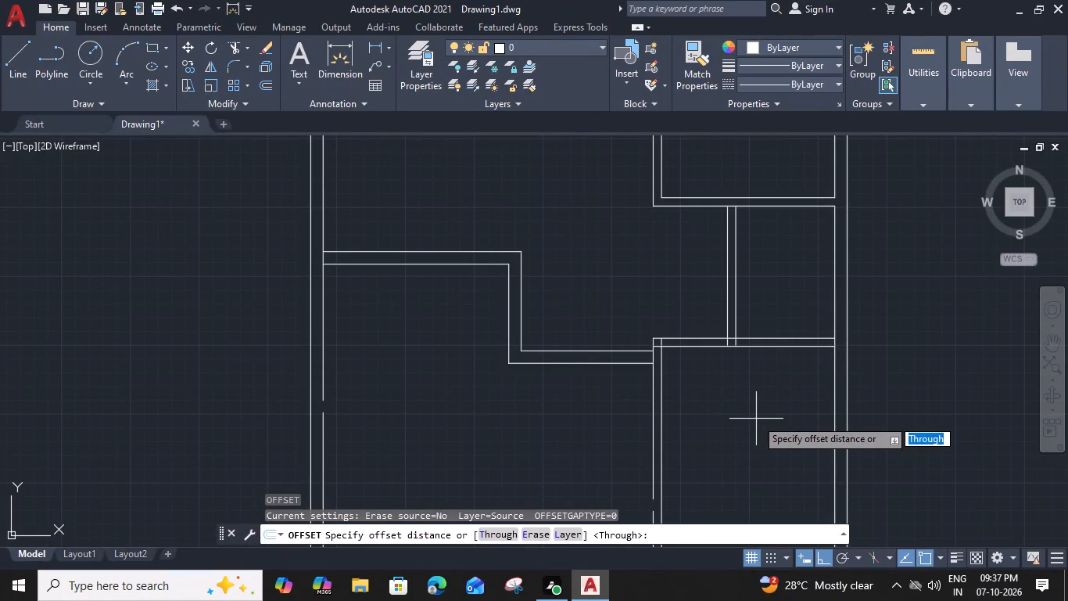
pyautogui.press('1')
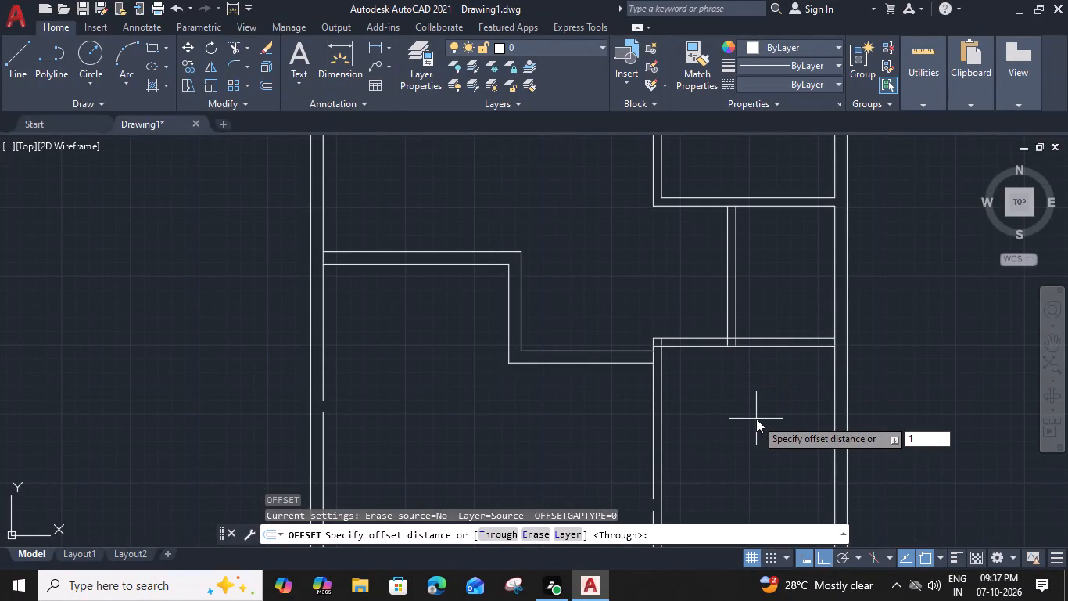
pyautogui.write("2'")
pyautogui.press('space')
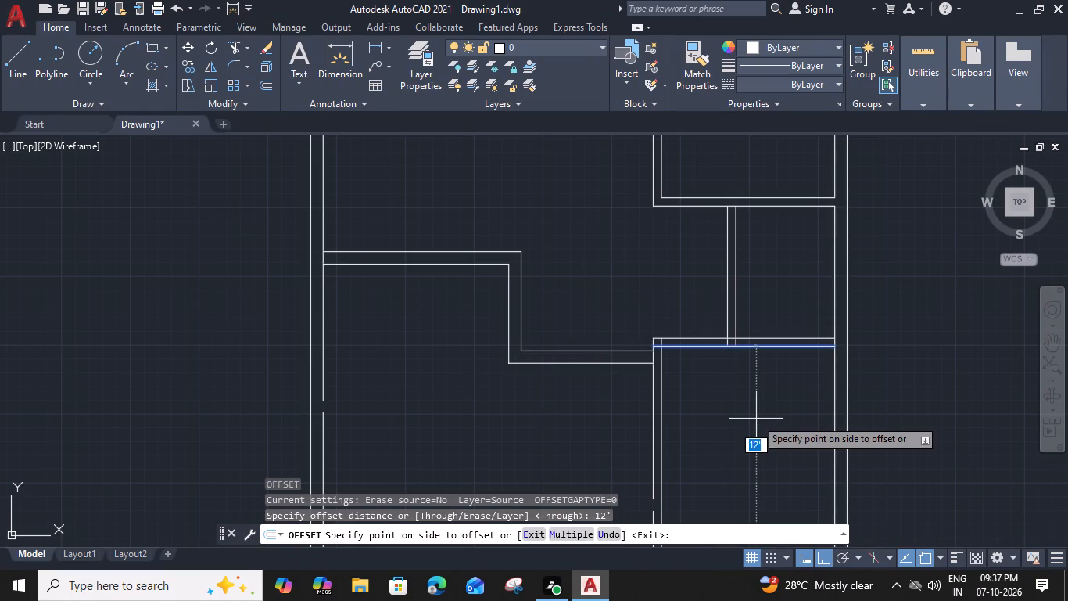
pyautogui.scroll(-2, 756, 419)
pyautogui.moveTo(756, 412); pyautogui.dragTo(752, 393, button='middle')
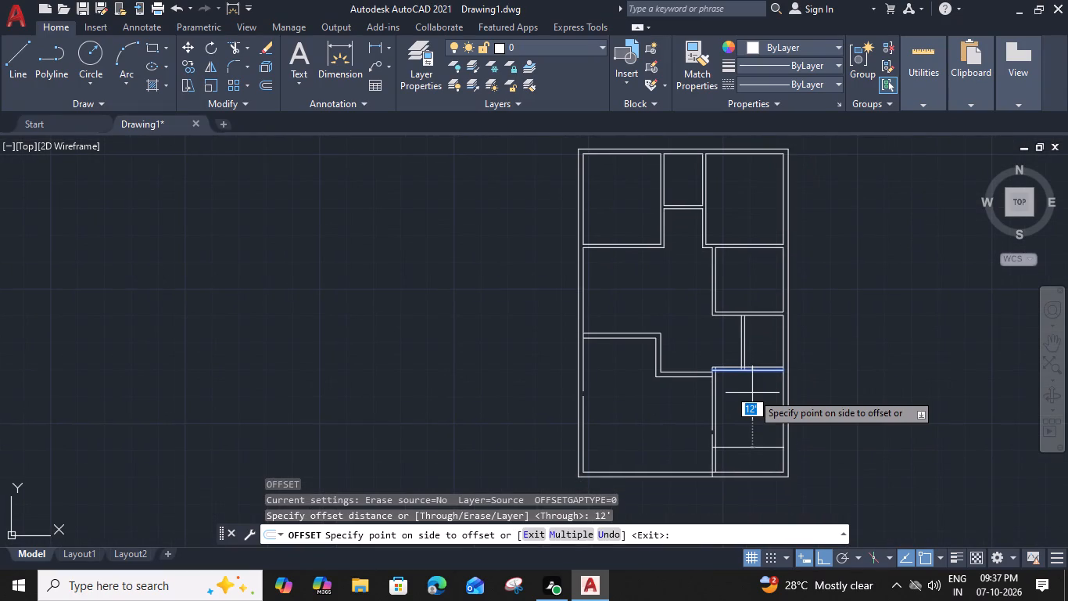
pyautogui.write("9'")
pyautogui.press('space')
# Offset the new horizontal line 9" further down to form a main wall, and end the Offset command.
pyautogui.moveTo(751, 401); pyautogui.dragTo(739, 375, button='middle')
pyautogui.scroll(1, 749, 405)
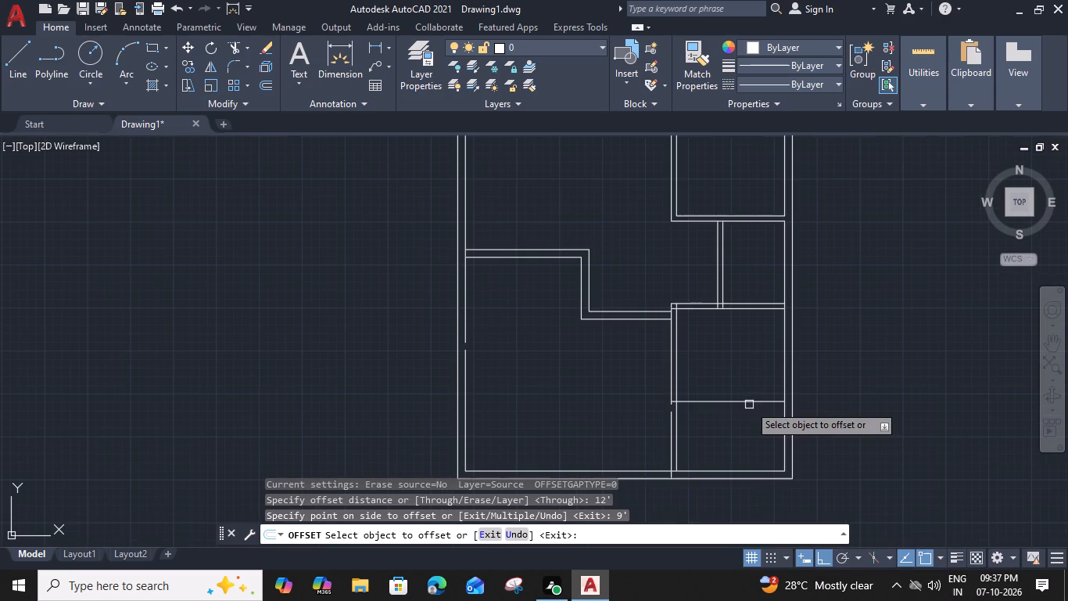
pyautogui.click(749, 402)
pyautogui.press('9')
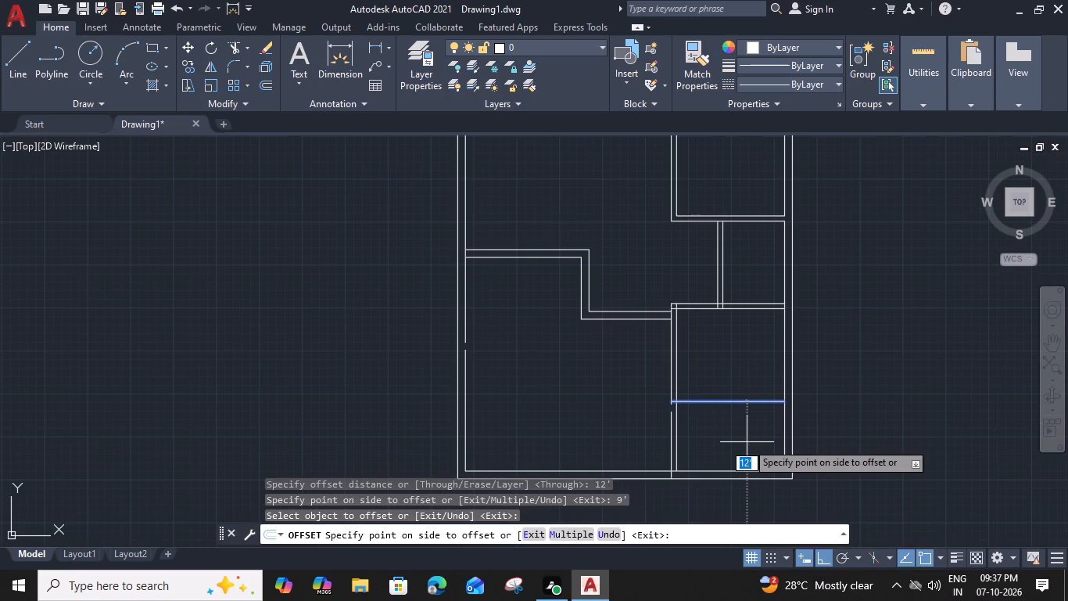
pyautogui.hotkey('shift', '"')
pyautogui.press('Return')
pyautogui.press('Escape')
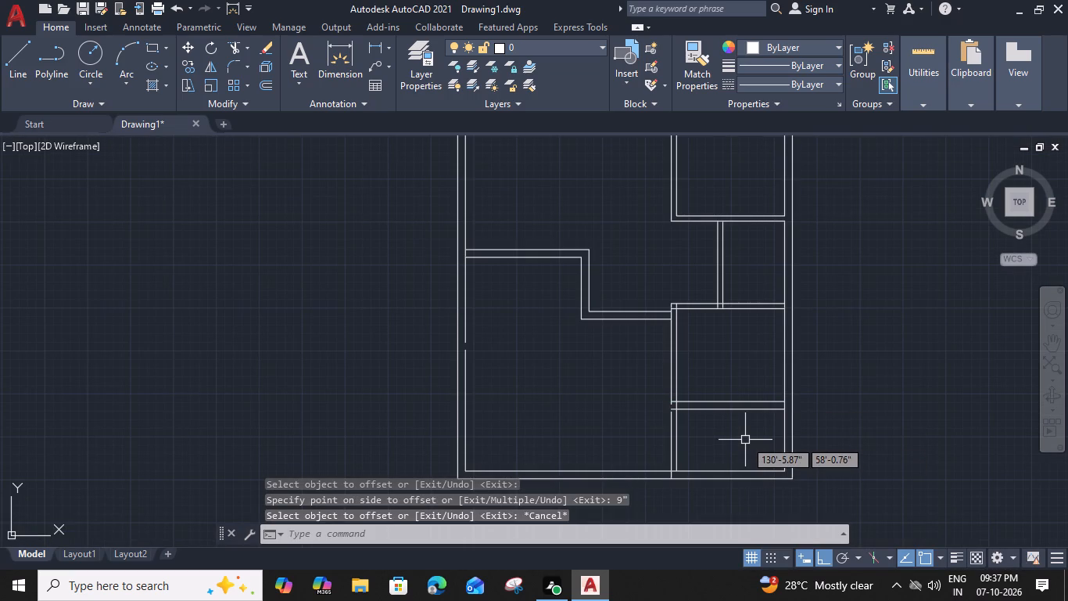
# Trim the right outer wall's inner line where the new 9" wall and the 6" horizontal partition above it meet it.
pyautogui.write('tr')
pyautogui.press('space')
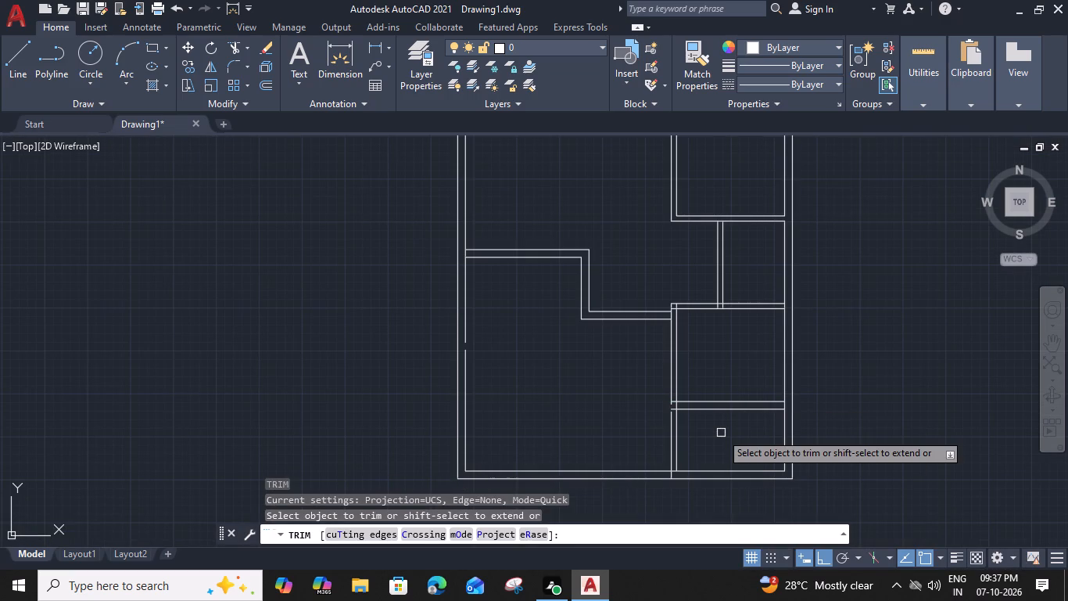
pyautogui.scroll(2, 782, 393)
pyautogui.click(787, 424)
pyautogui.moveTo(690, 351); pyautogui.dragTo(690, 398, button='middle')
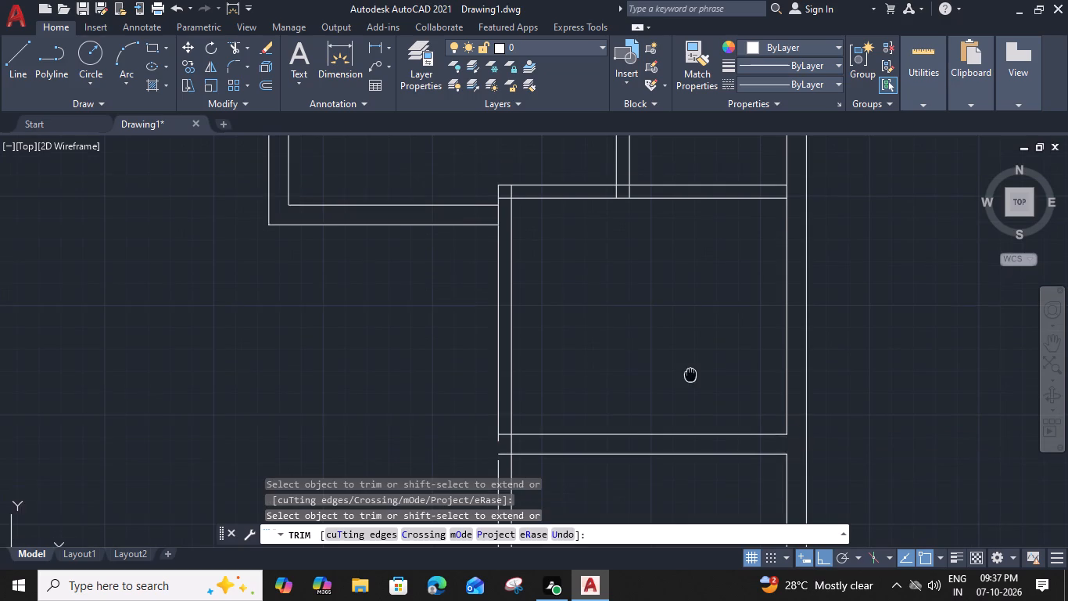
pyautogui.moveTo(690, 398); pyautogui.dragTo(687, 564, button='middle')
pyautogui.click(783, 387)
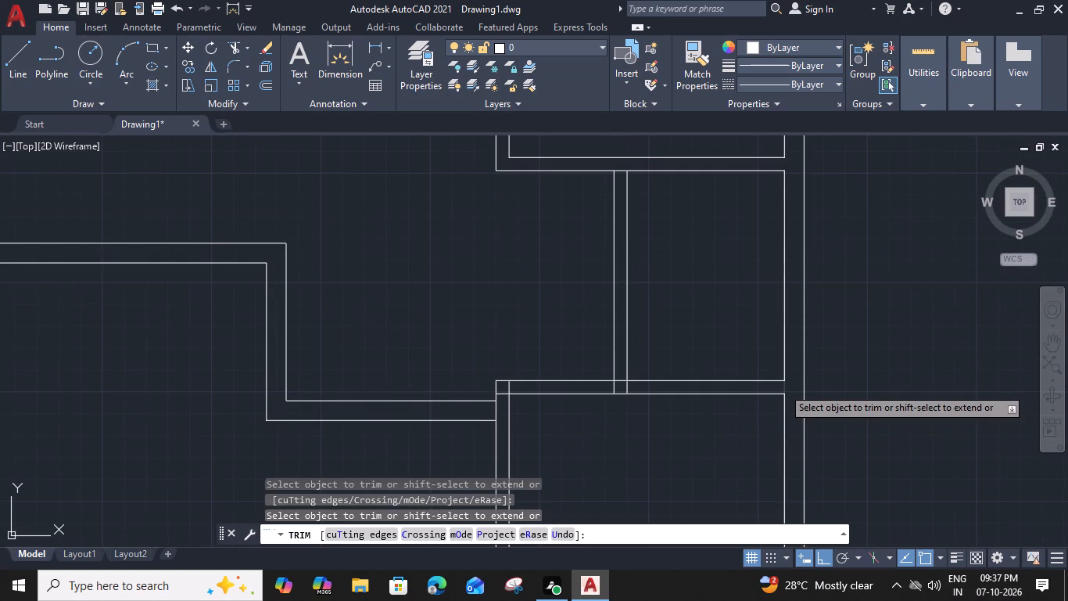
# Trim the overlapping line pieces where the short 6" vertical partition meets the horizontal partition below it.
pyautogui.scroll(2, 625, 383)
pyautogui.click(633, 394)
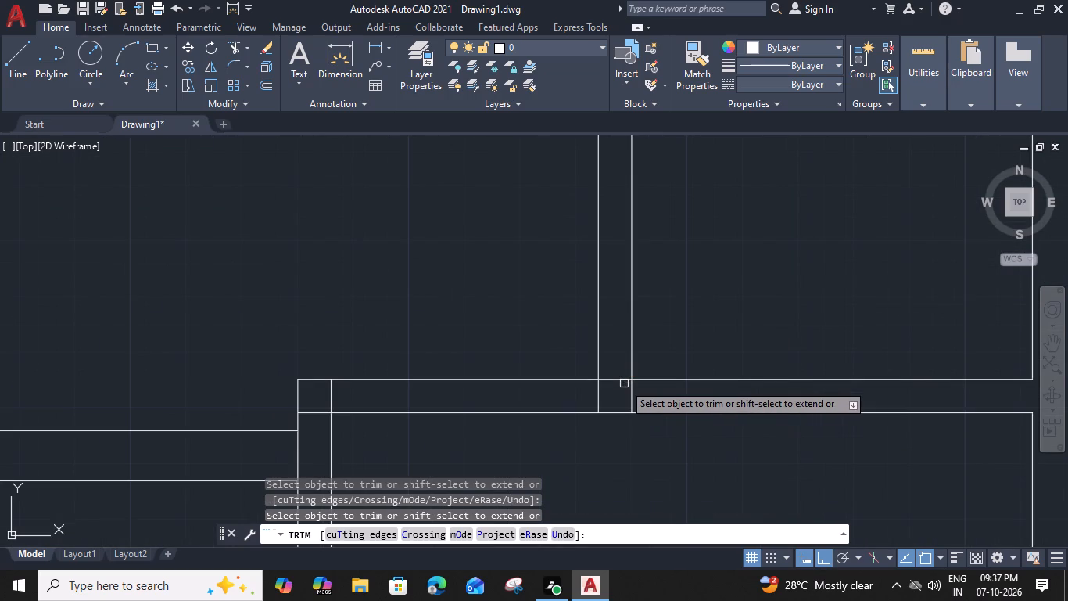
pyautogui.click(618, 382)
pyautogui.click(599, 392)
pyautogui.scroll(-1, 599, 392)
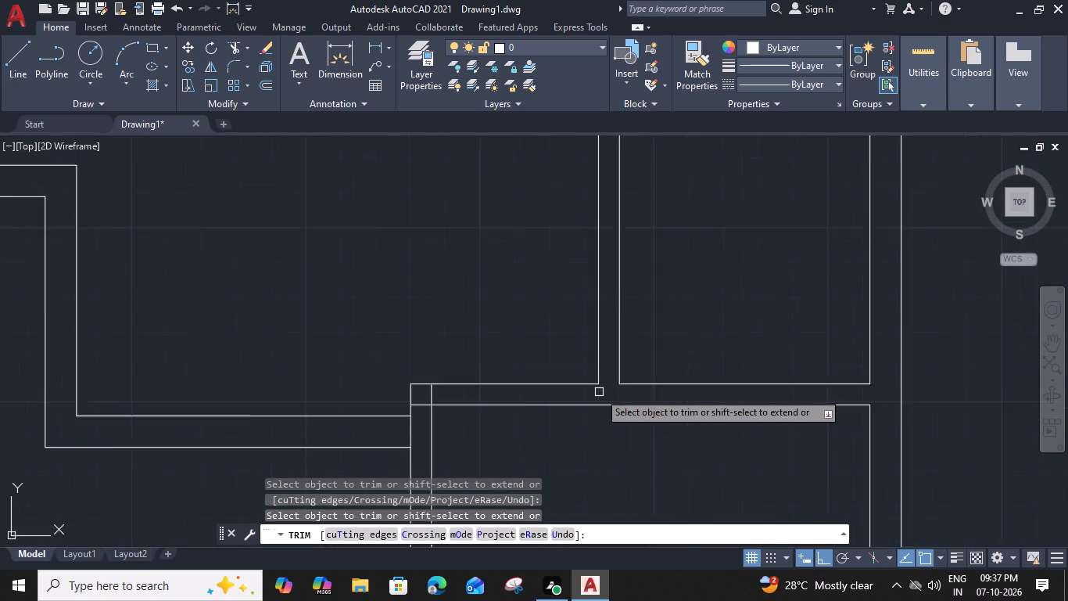
# Trim the horizontal partition's lower line between the two lines of the short 6" vertical partition at its upper end.
pyautogui.scroll(-1, 599, 392)
pyautogui.moveTo(609, 247); pyautogui.dragTo(643, 364, button='middle')
pyautogui.scroll(1, 625, 300)
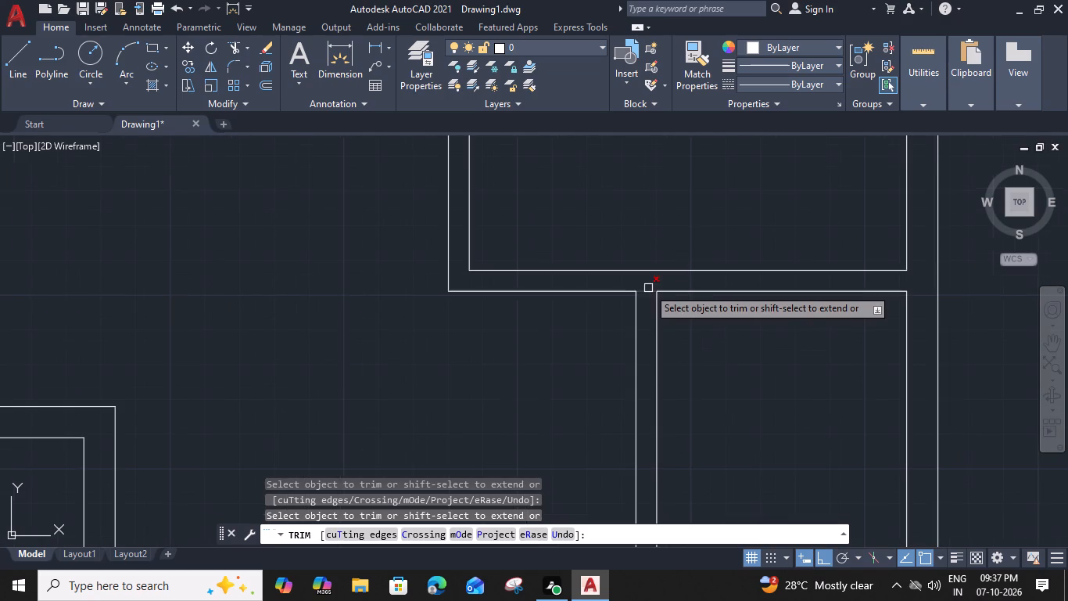
pyautogui.click(648, 288)
# Trim the overlapping lines where the lower horizontal partition and the stepped 9" wall meet the long vertical partition.
pyautogui.scroll(-2, 648, 308)
pyautogui.moveTo(609, 439); pyautogui.dragTo(669, 383, button='middle')
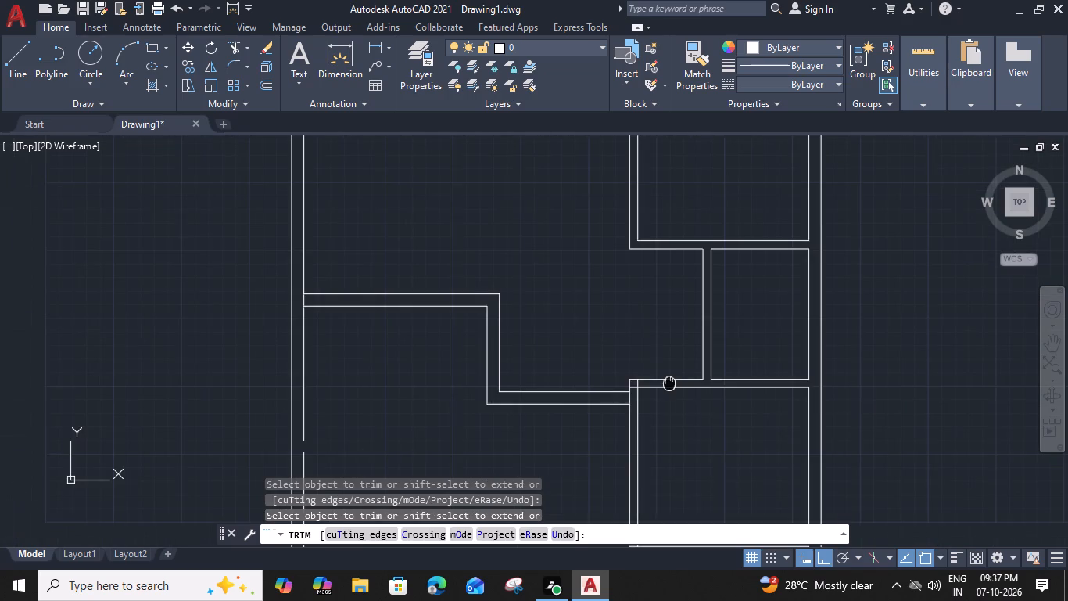
pyautogui.scroll(3, 635, 381)
pyautogui.click(650, 387)
pyautogui.click(636, 405)
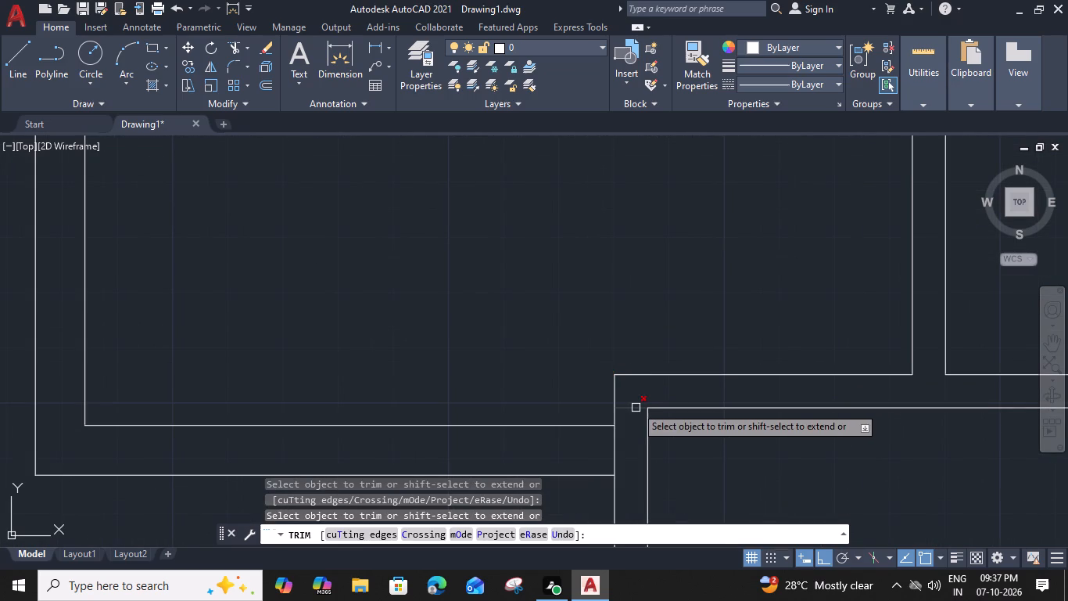
pyautogui.click(613, 451)
# Trim the left outer wall's inner line between the two lines of the stepped 9" wall.
pyautogui.scroll(-3, 613, 451)
pyautogui.moveTo(472, 420); pyautogui.dragTo(473, 421, button='middle')
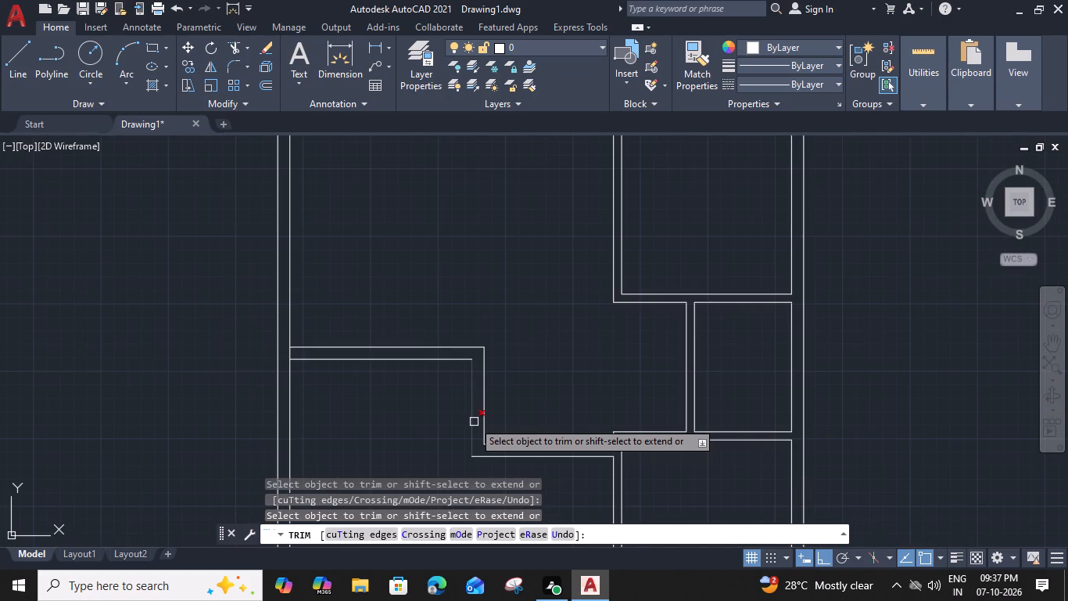
pyautogui.moveTo(473, 421); pyautogui.dragTo(731, 408, button='middle')
pyautogui.scroll(2, 564, 336)
pyautogui.click(528, 345)
# Trim the broken piece of the left wall's inner line below the stepped wall and extend the remaining lower piece up to that wall.
pyautogui.scroll(-2, 528, 345)
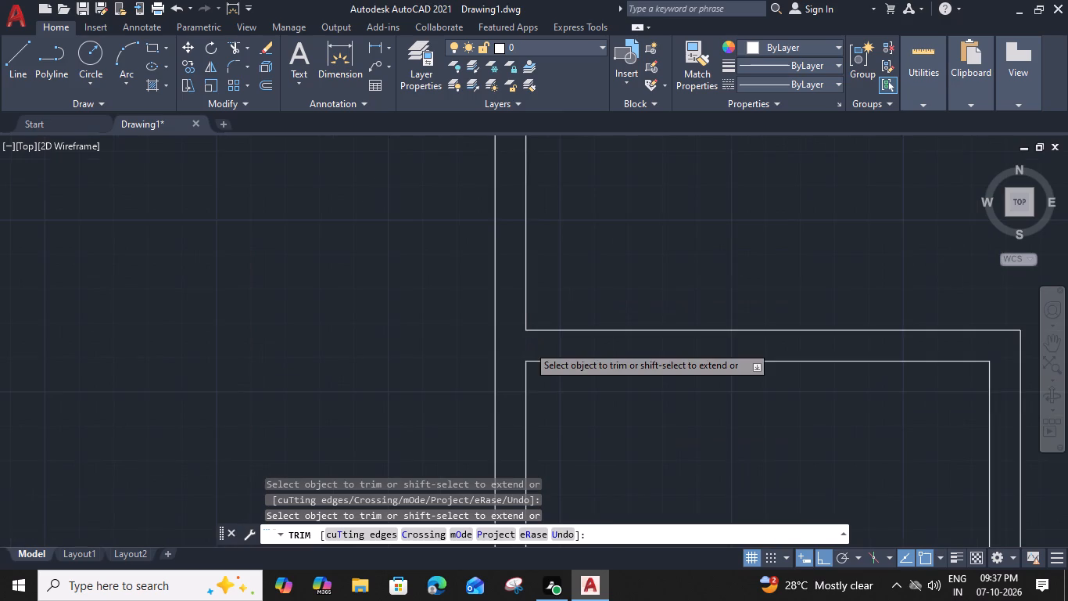
pyautogui.scroll(-1, 528, 345)
pyautogui.click(530, 383)
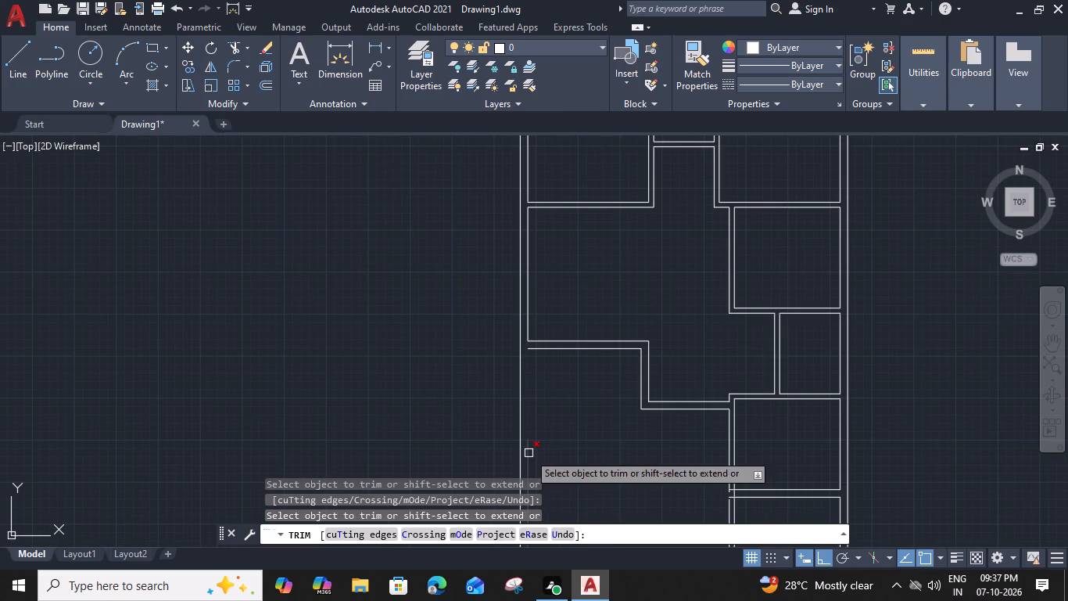
pyautogui.moveTo(557, 440); pyautogui.dragTo(555, 325, button='middle')
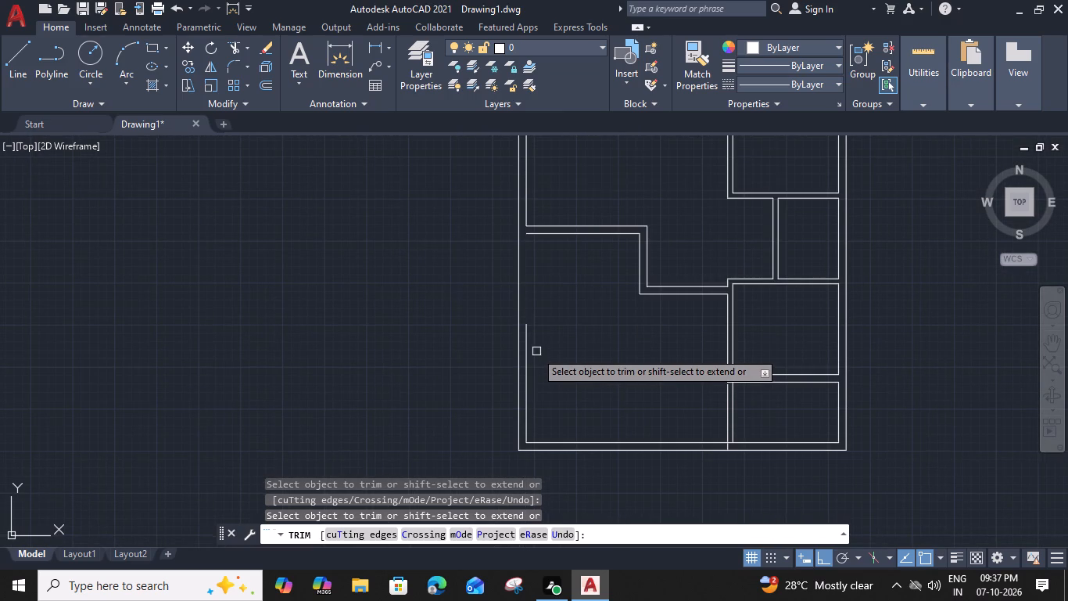
pyautogui.keyDown('shift'); pyautogui.click(529, 351); pyautogui.keyUp('shift')
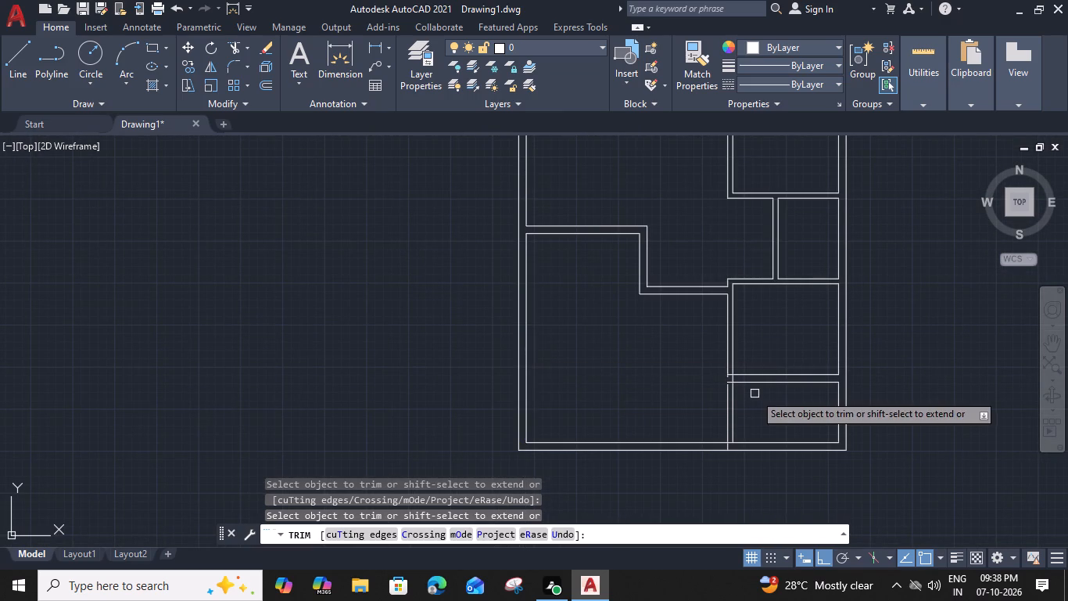
# Trim the crossing line pieces where the new 9" horizontal wall meets the vertical partition of the lower-right rooms.
pyautogui.moveTo(742, 387); pyautogui.dragTo(693, 383, button='middle')
pyautogui.scroll(1, 733, 413)
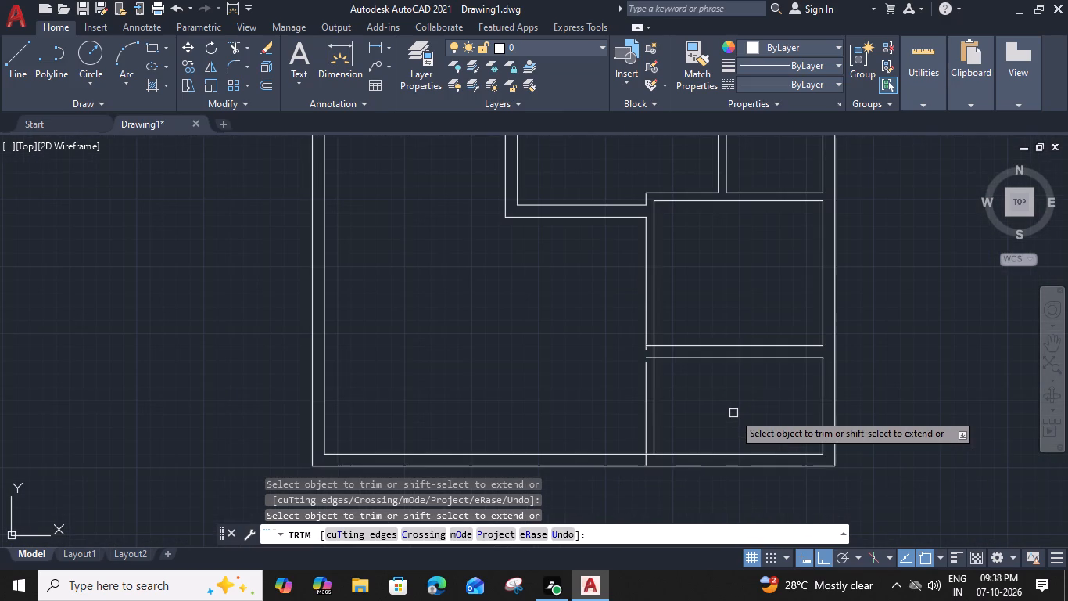
pyautogui.scroll(2, 652, 344)
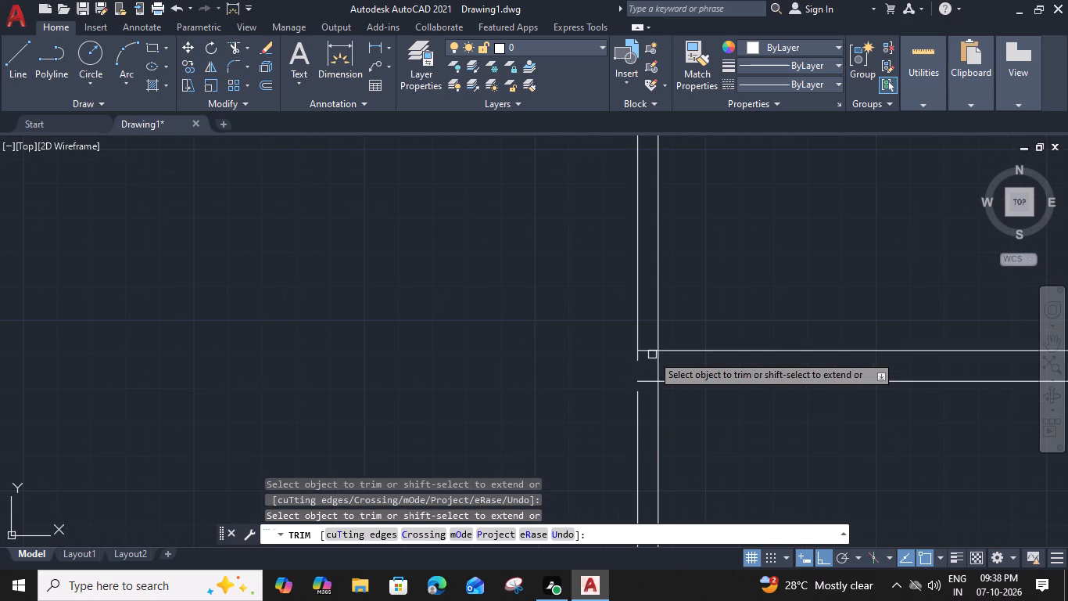
pyautogui.click(650, 351)
pyautogui.click(655, 360)
pyautogui.click(651, 378)
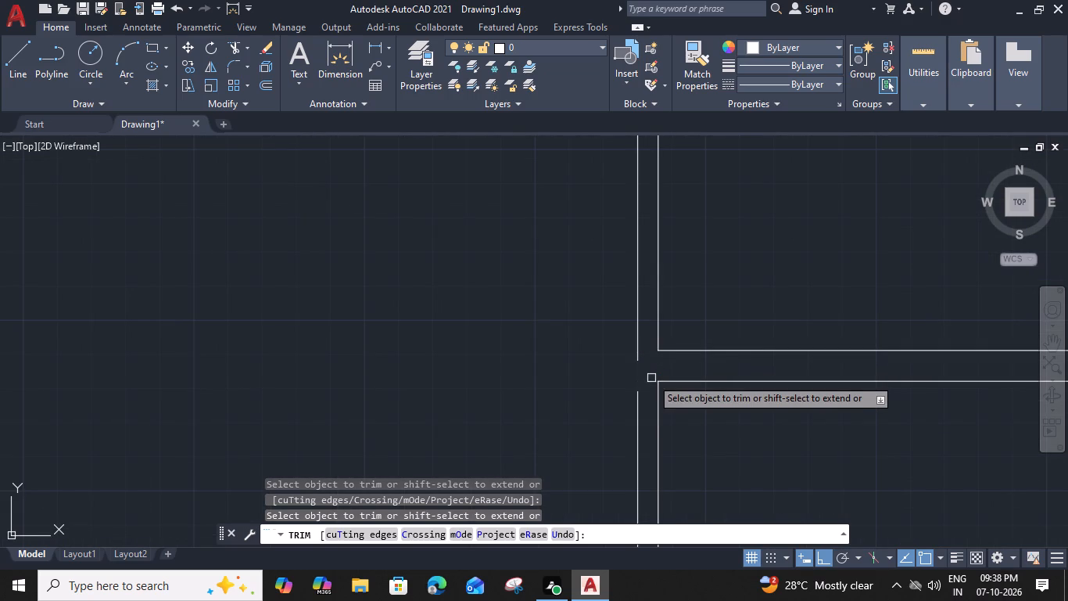
# Trim the lower broken pieces of the vertical partition's left line, extend its upper piece down to the bottom wall, and end Trim.
pyautogui.scroll(-3, 648, 391)
pyautogui.click(643, 408)
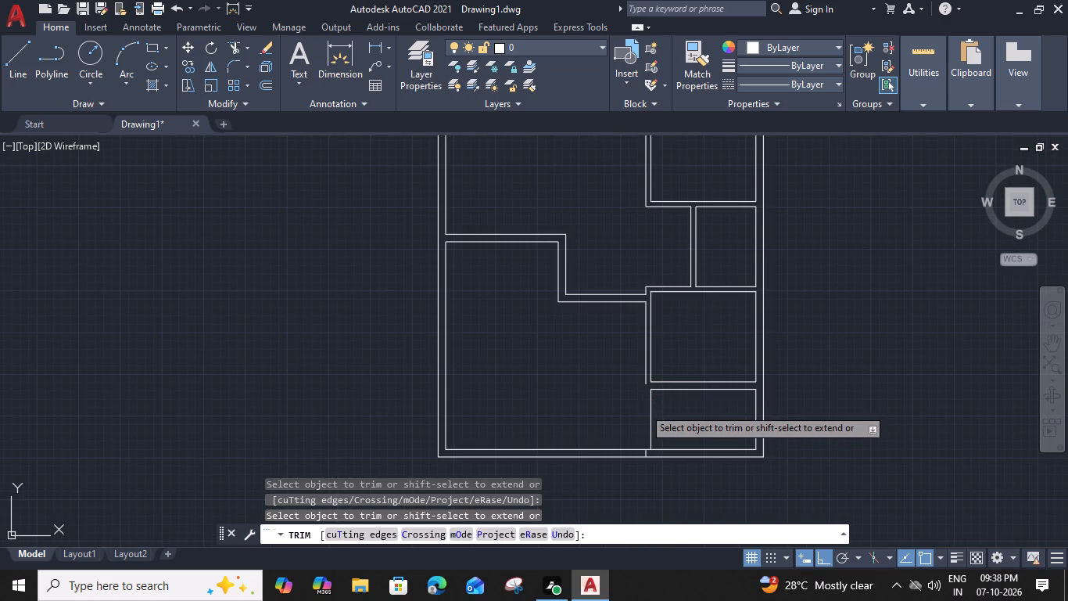
pyautogui.scroll(3, 640, 448)
pyautogui.click(668, 471)
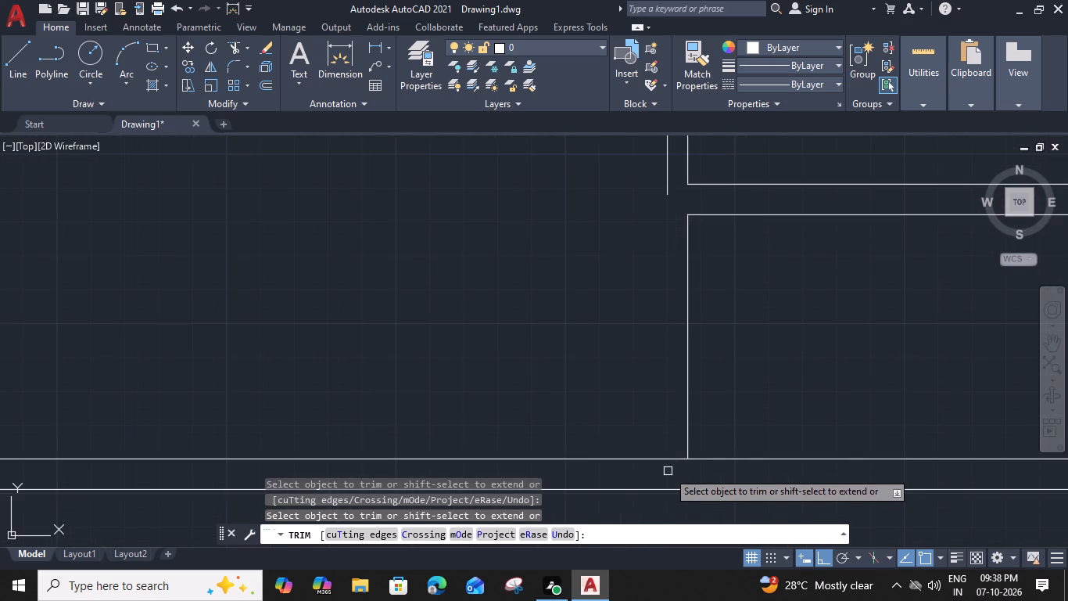
pyautogui.scroll(-3, 668, 467)
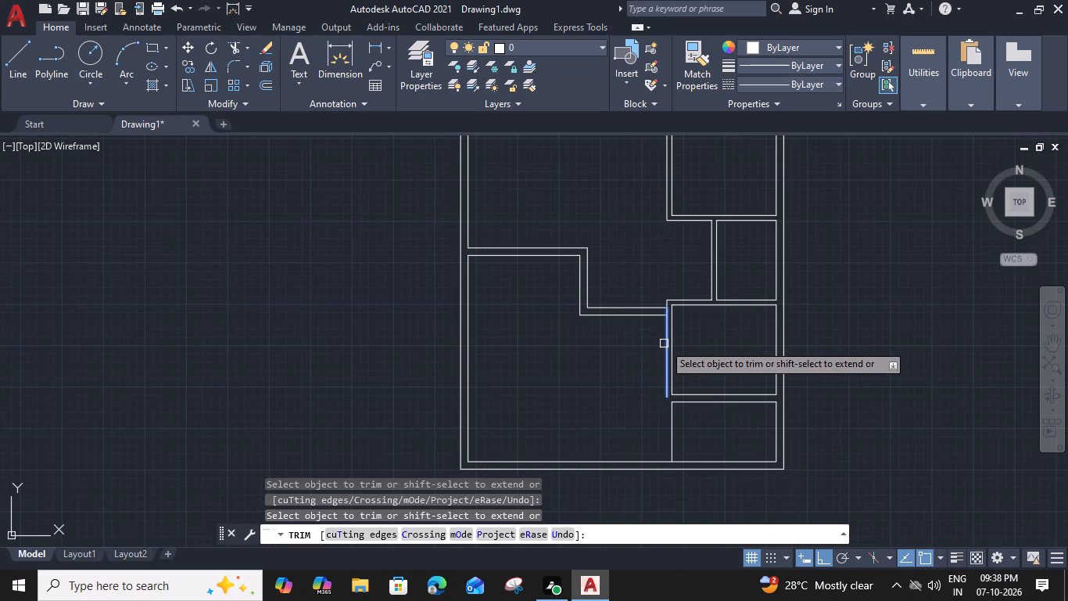
pyautogui.keyDown('shift'); pyautogui.click(665, 360); pyautogui.keyUp('shift')
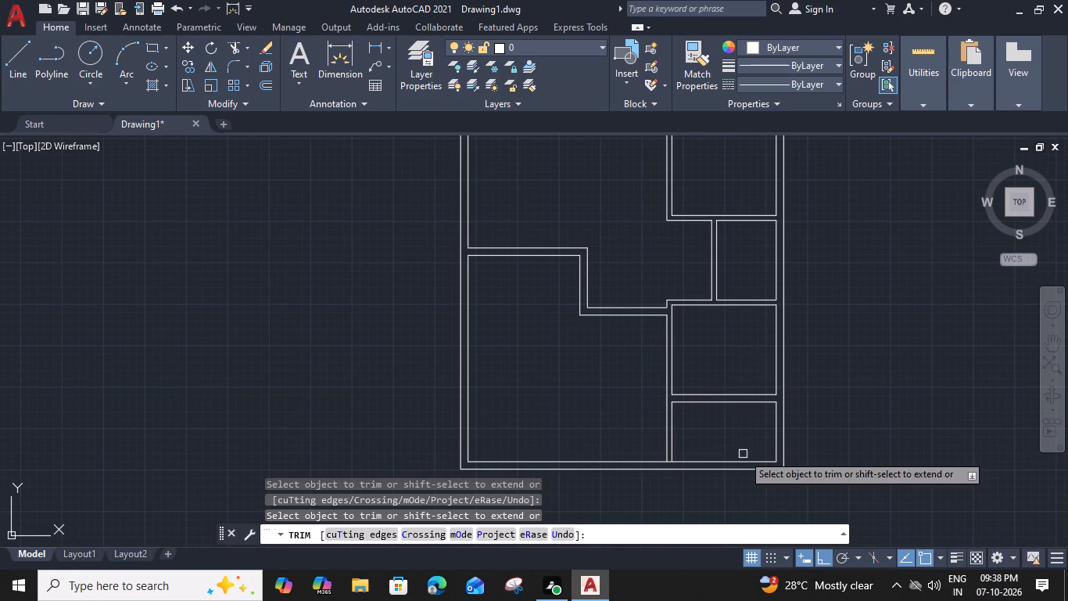
pyautogui.moveTo(746, 454); pyautogui.dragTo(737, 426, button='middle')
pyautogui.press('Escape')
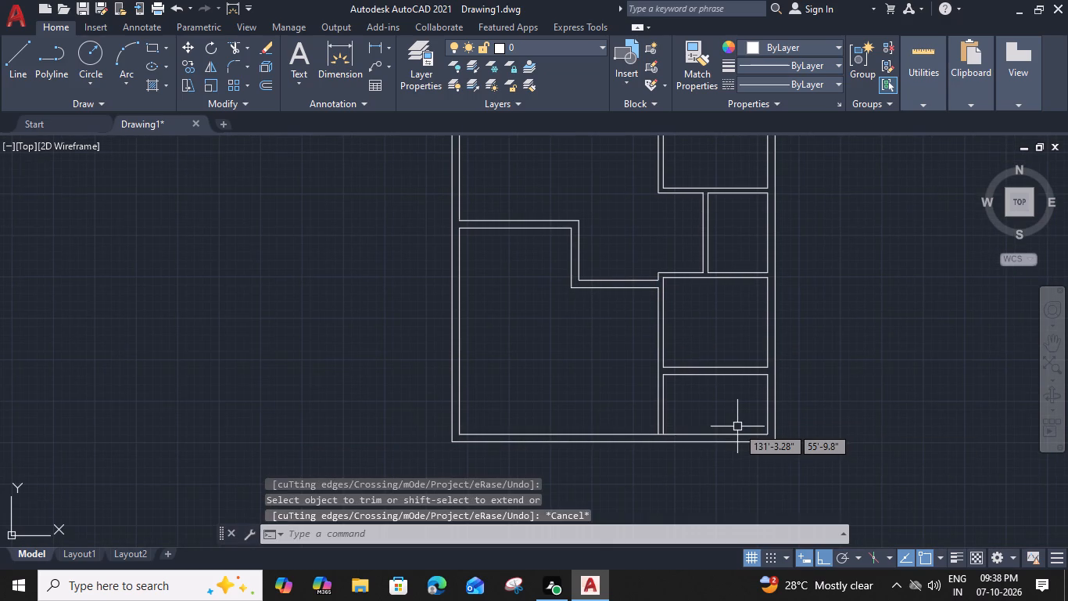
# Draw a horizontal line level with the new 9" wall's lower line, from the vertical partition's left line to the left outer wall's outer line.
pyautogui.moveTo(714, 412); pyautogui.dragTo(815, 416, button='middle')
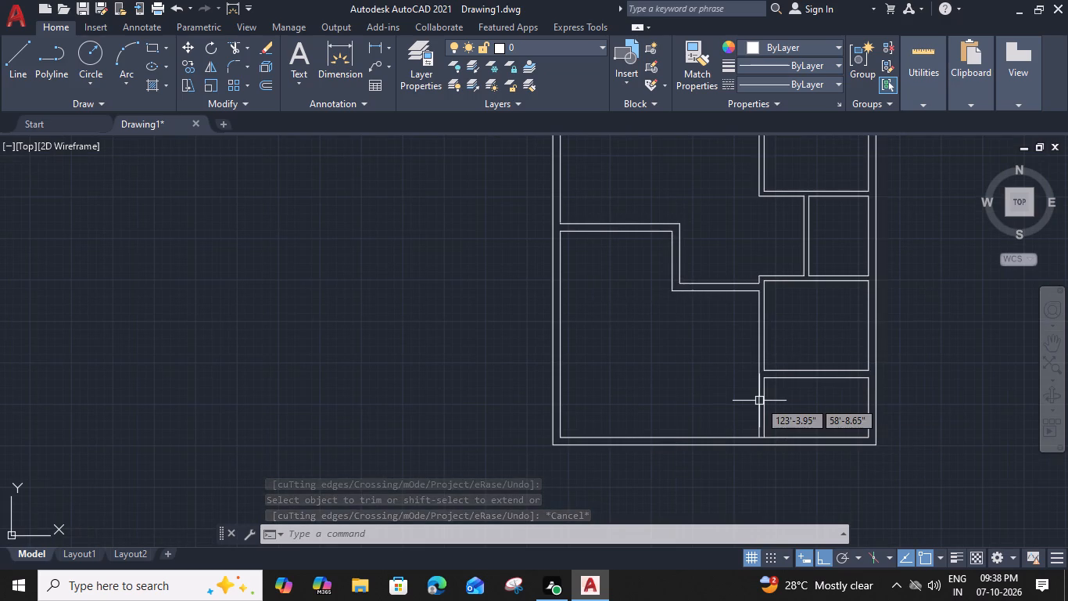
pyautogui.write('l')
pyautogui.press('space')
pyautogui.scroll(3, 749, 377)
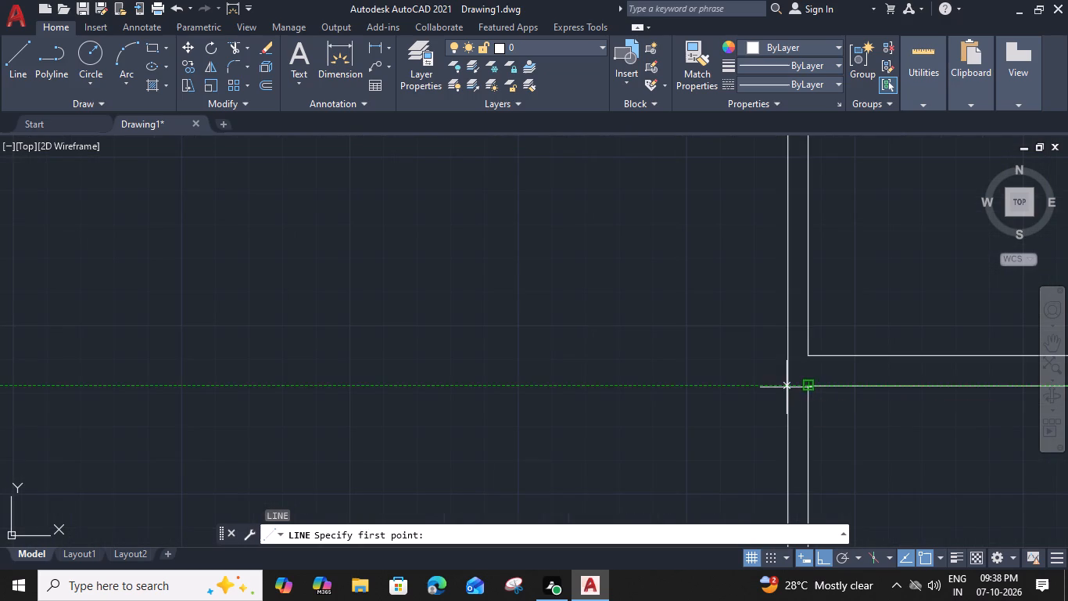
pyautogui.click(787, 387)
pyautogui.scroll(-2, 575, 400)
pyautogui.moveTo(572, 398); pyautogui.dragTo(579, 394, button='middle')
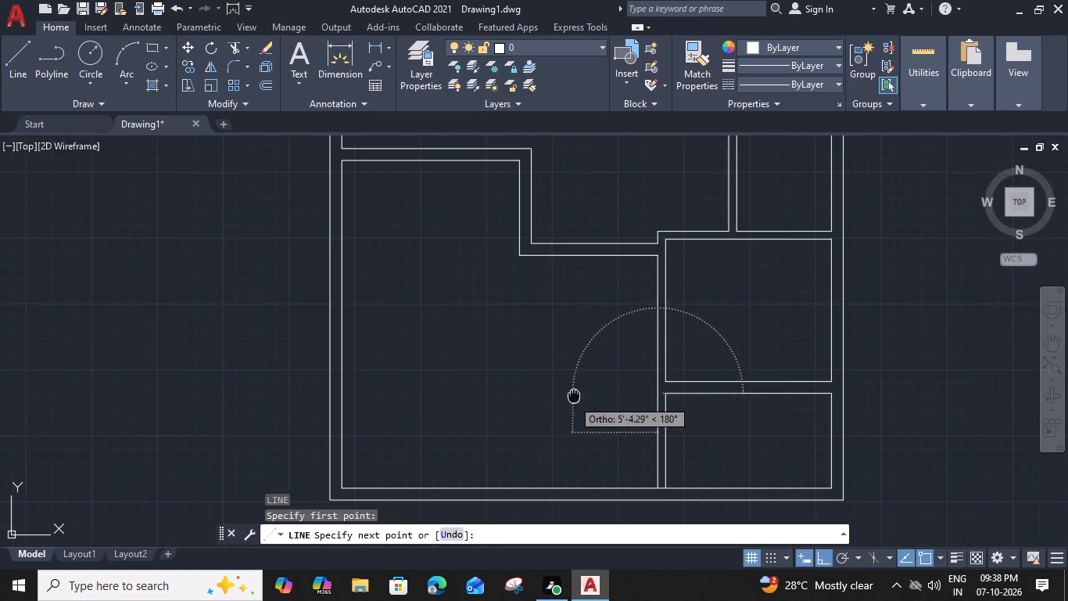
pyautogui.moveTo(579, 394); pyautogui.dragTo(713, 380, button='middle')
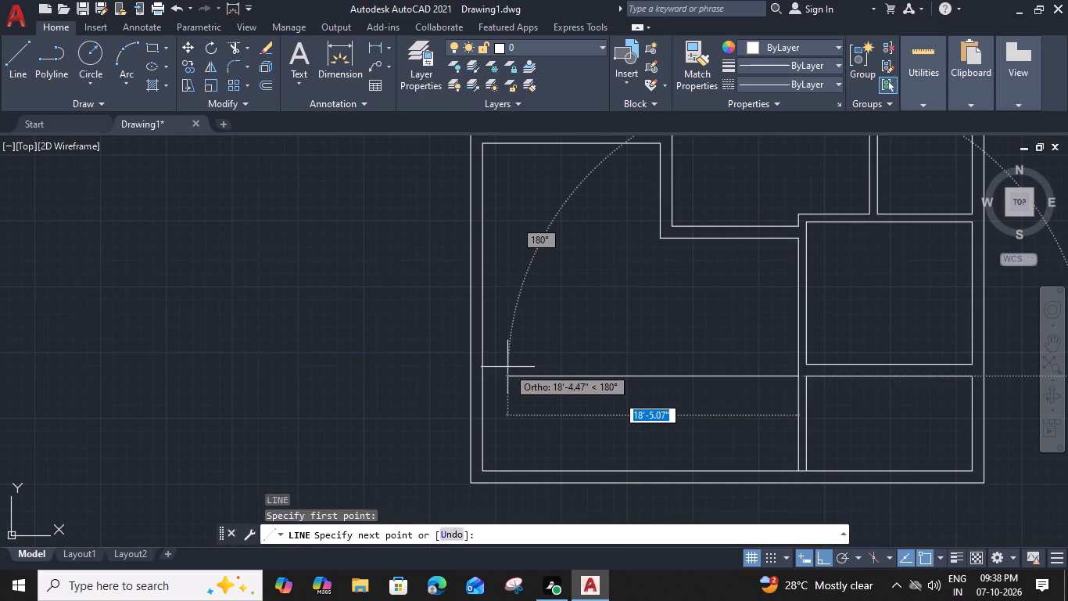
pyautogui.click(471, 375)
pyautogui.press('Escape')
# Extend the new horizontal line's right end to the vertical partition's right line using the Trim command.
pyautogui.press('t')
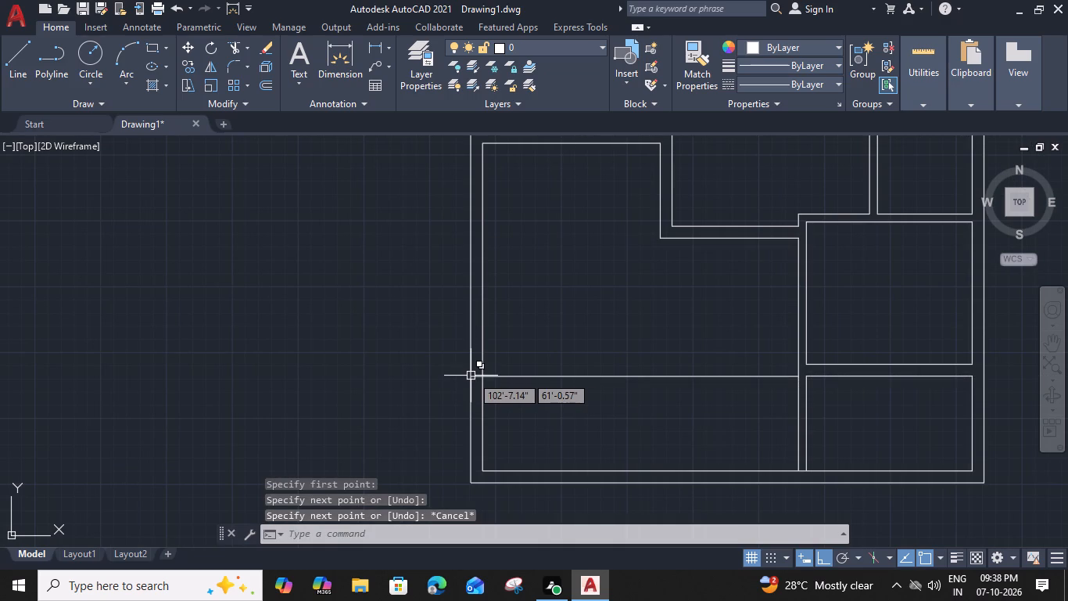
pyautogui.press('r')
pyautogui.press('space')
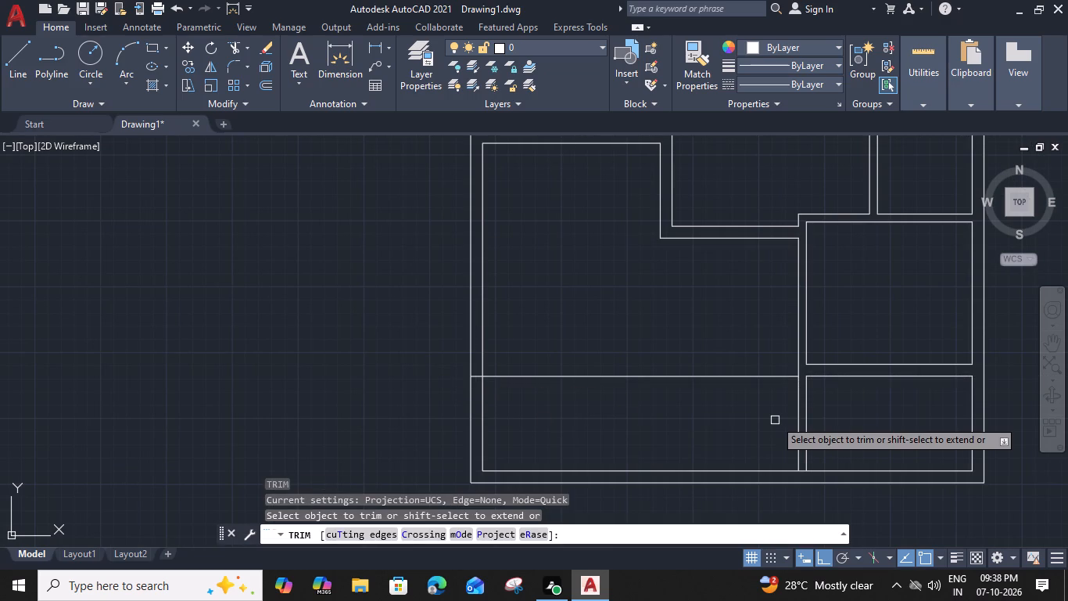
pyautogui.keyDown('shift'); pyautogui.click(769, 377); pyautogui.keyUp('shift')
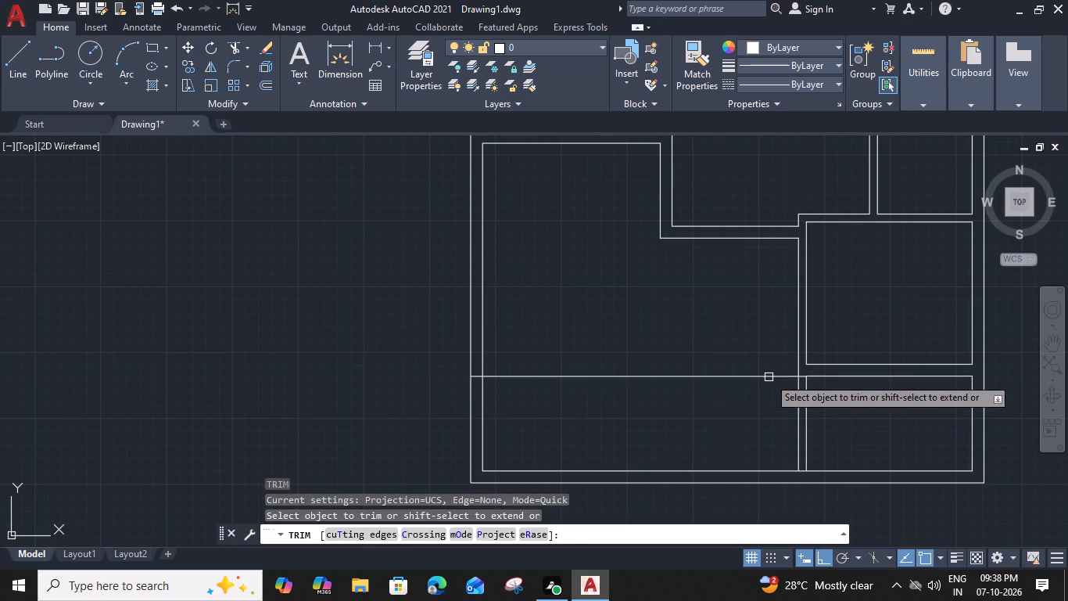
# Trim away both lines of the vertical partition below the new horizontal line with one fence.
pyautogui.scroll(-3, 820, 426)
pyautogui.moveTo(821, 426); pyautogui.dragTo(678, 419, button='middle')
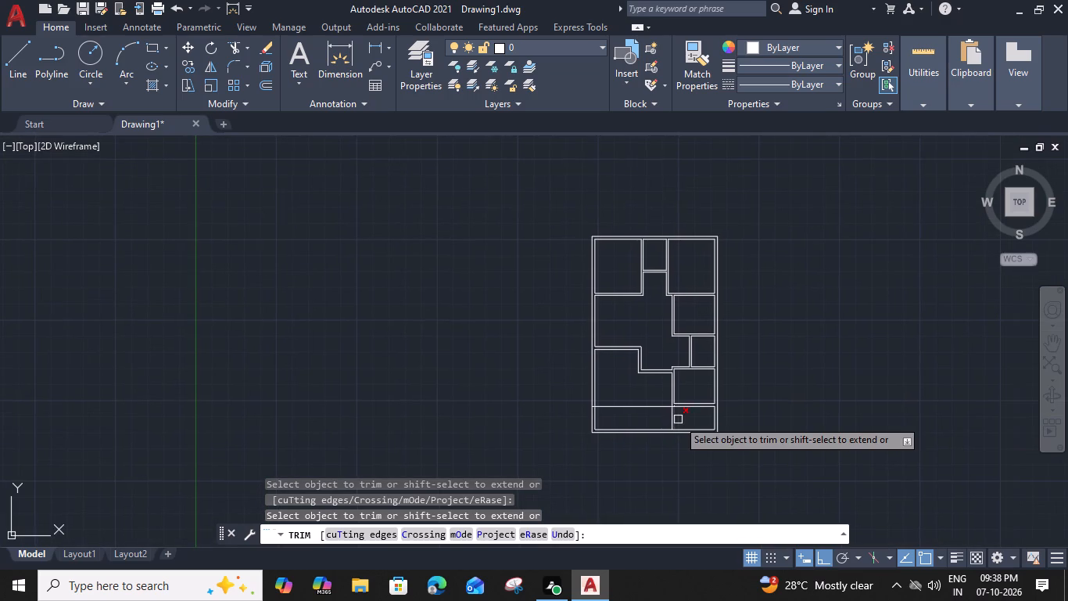
pyautogui.scroll(2, 681, 423)
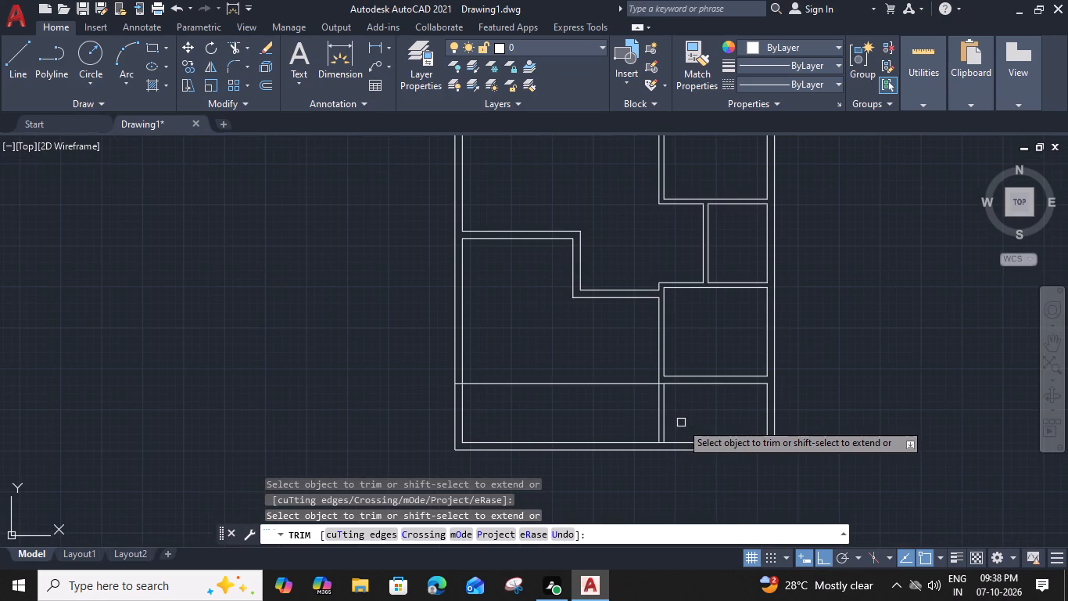
pyautogui.click(683, 419)
pyautogui.click(629, 420)
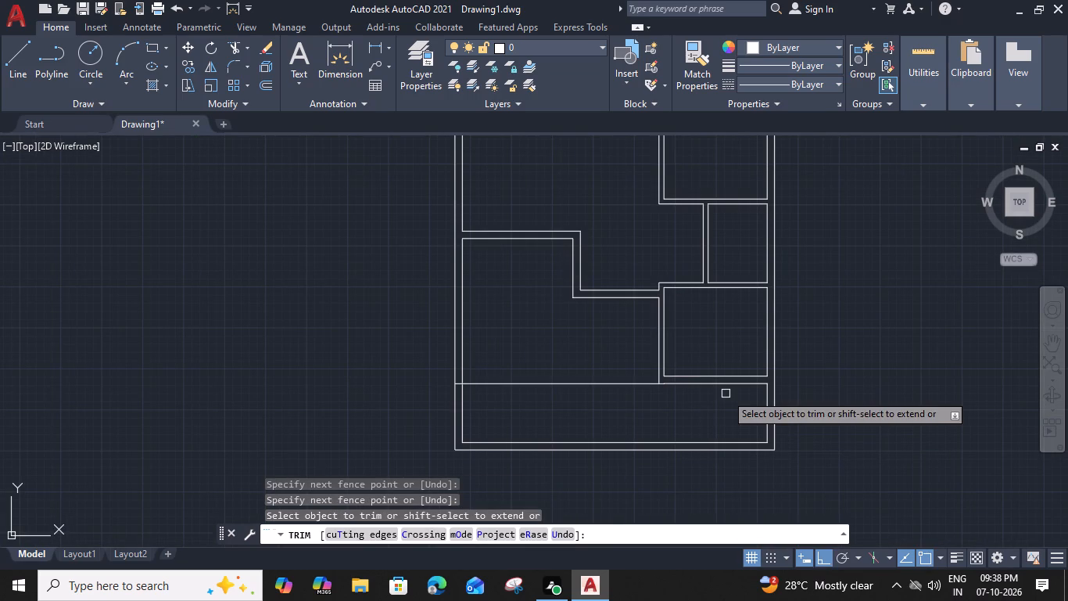
# Extend the 9" wall's lower line to the right outer edge, and remove all outer wall lines below it, including the old bottom wall.
pyautogui.keyDown('shift'); pyautogui.click(745, 386); pyautogui.keyUp('shift')
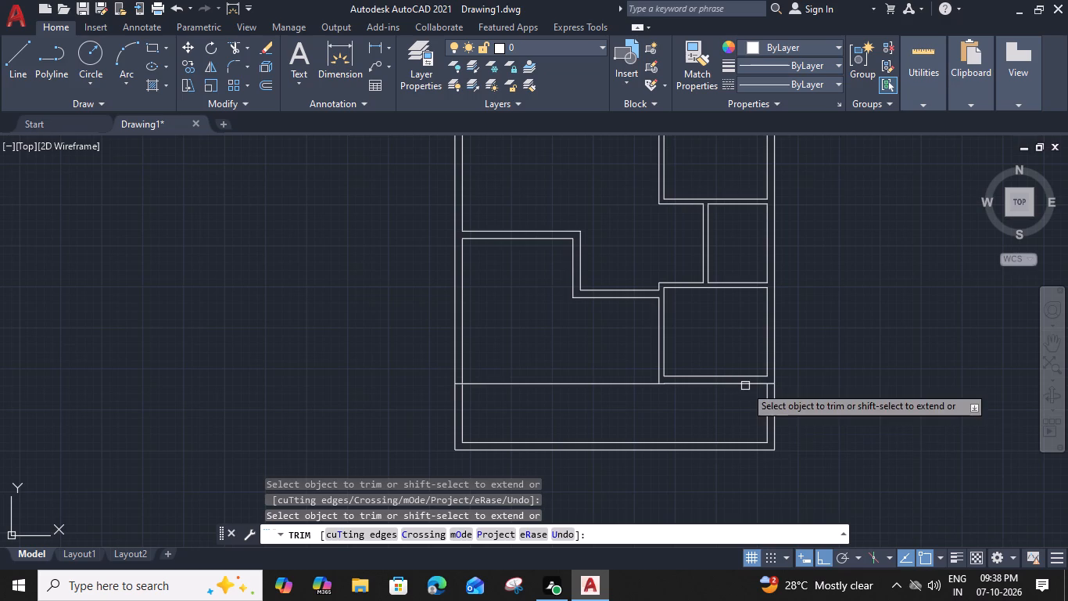
pyautogui.moveTo(801, 415); pyautogui.dragTo(778, 414)
pyautogui.click(435, 414)
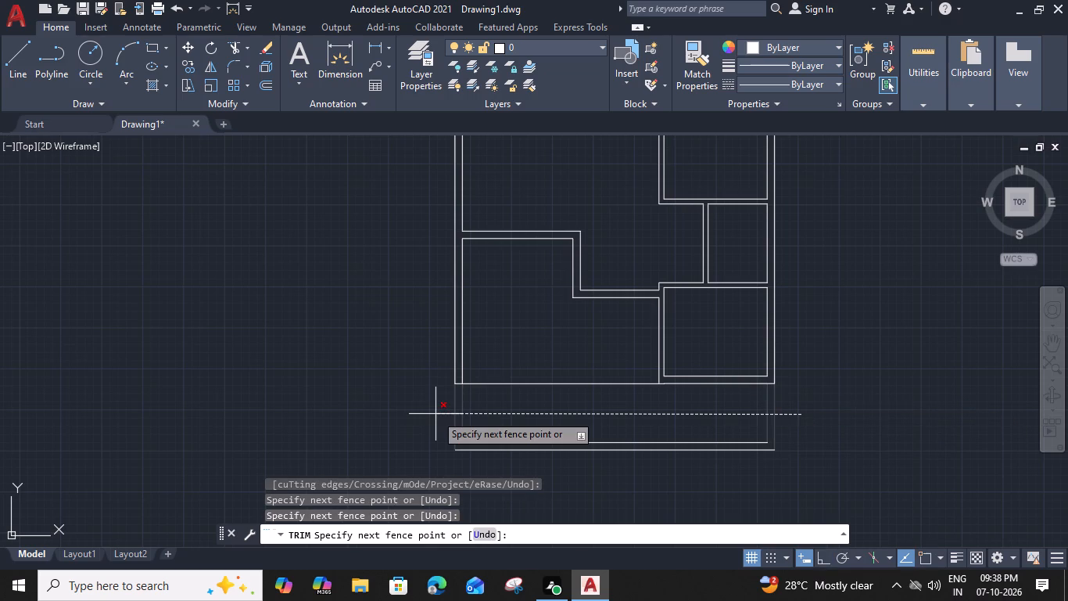
pyautogui.click(636, 426)
pyautogui.click(629, 478)
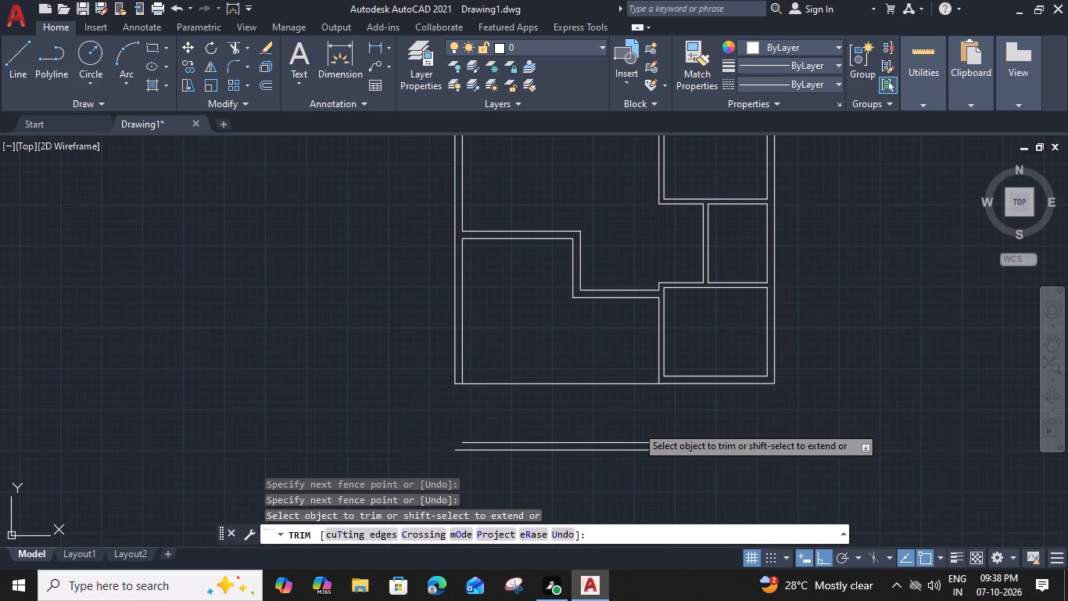
pyautogui.moveTo(625, 416); pyautogui.dragTo(695, 449, button='middle')
pyautogui.press('Escape')
# Offset the horizontal line along the plan's new bottom edge 1' downward, and end the Offset command.
pyautogui.scroll(1, 696, 434)
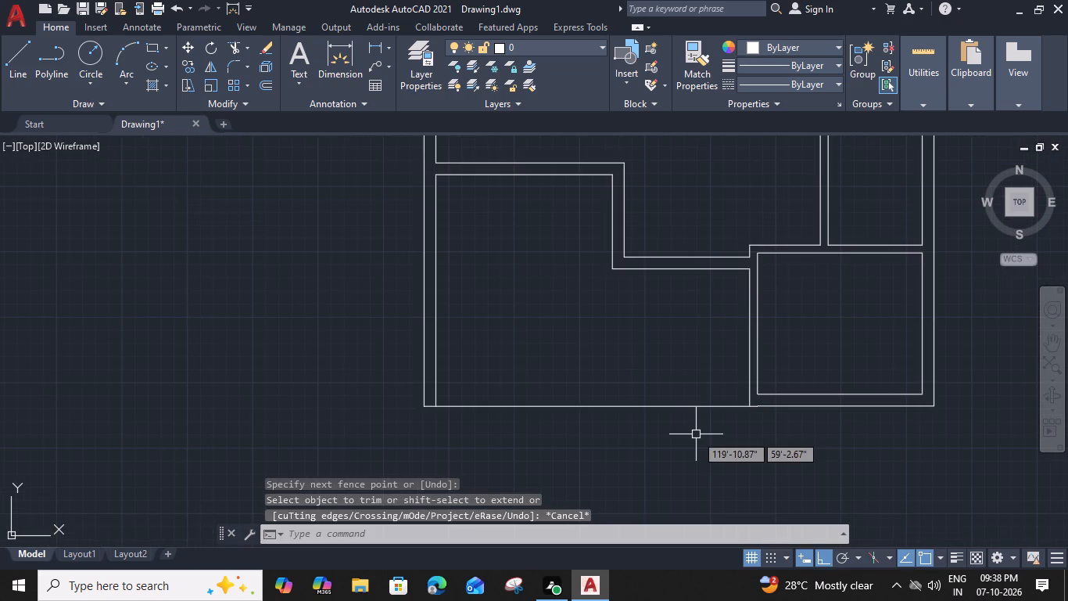
pyautogui.click(729, 405)
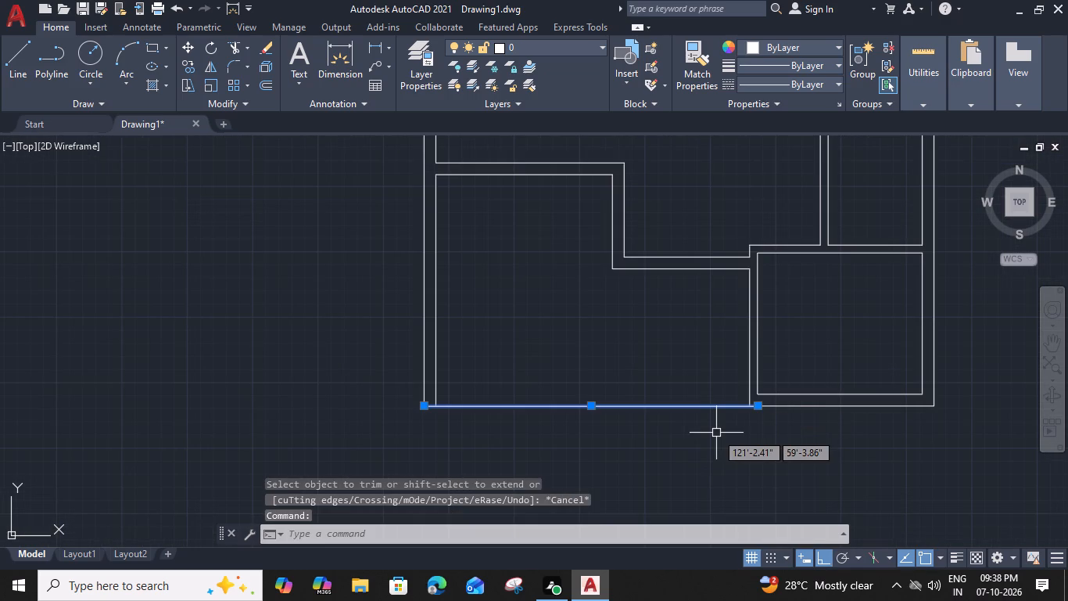
pyautogui.write('o')
pyautogui.press('space')
pyautogui.press('2')
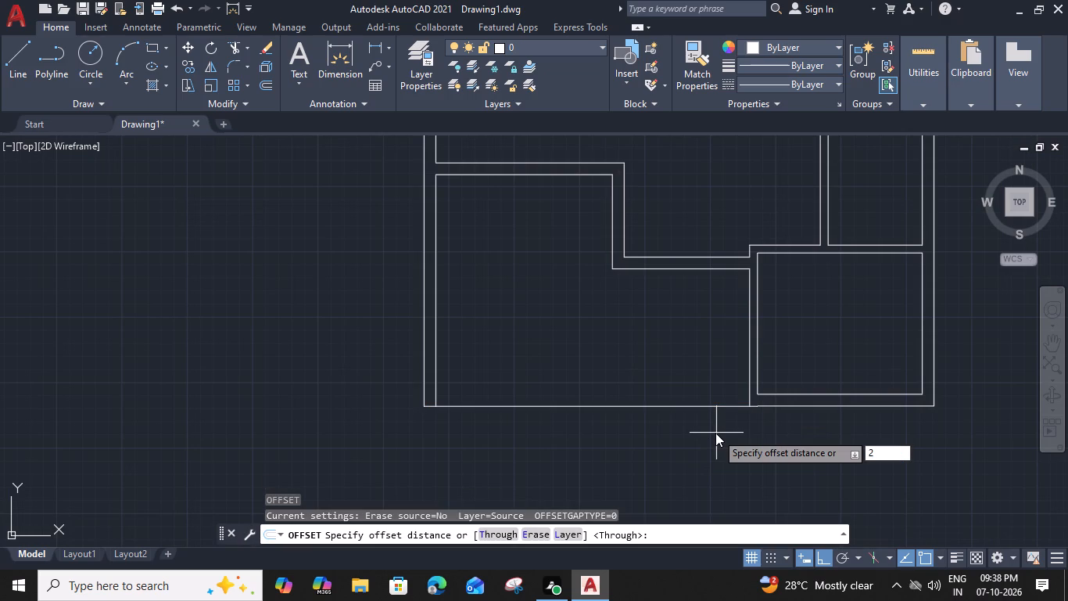
pyautogui.press('BackSpace')
pyautogui.write("1'")
pyautogui.press('space')
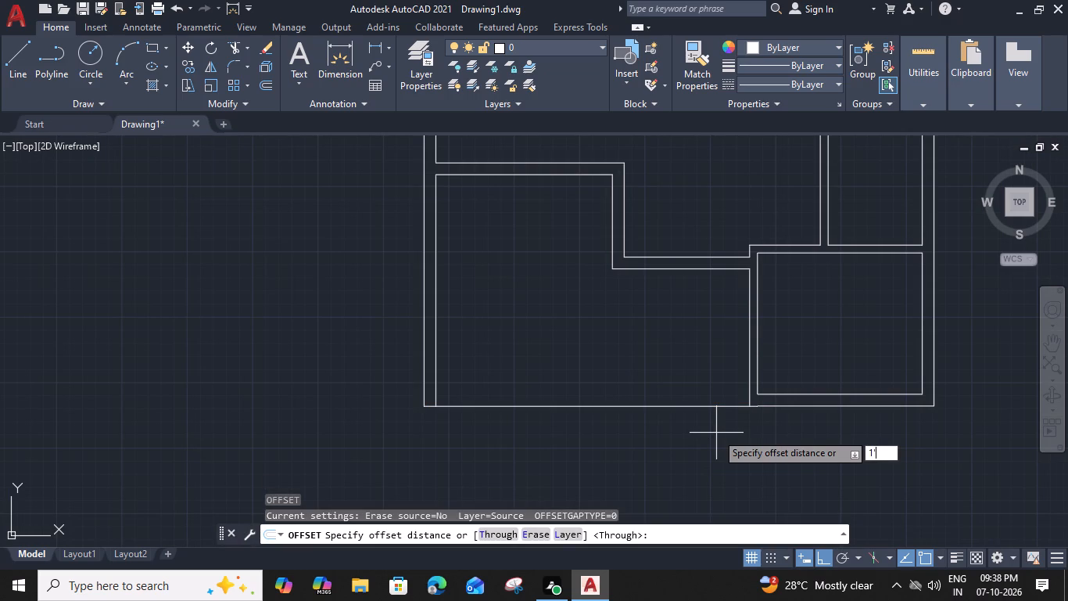
pyautogui.click(715, 436)
pyautogui.press('Escape')
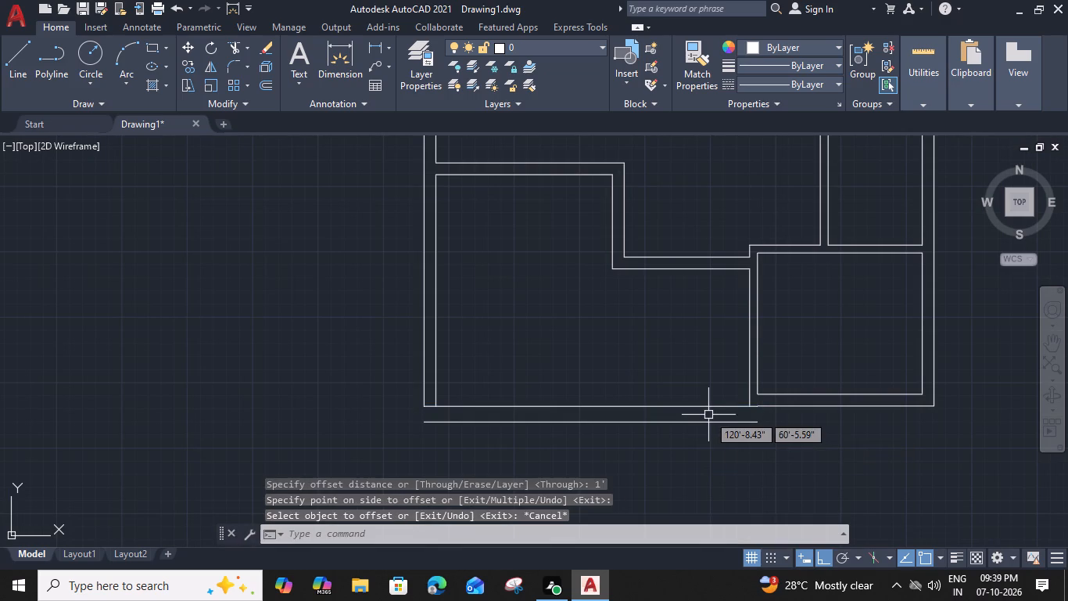
# Erase the original horizontal line just above the new 1' offset line at the plan's front edge.
pyautogui.click(709, 407)
pyautogui.press('Delete')
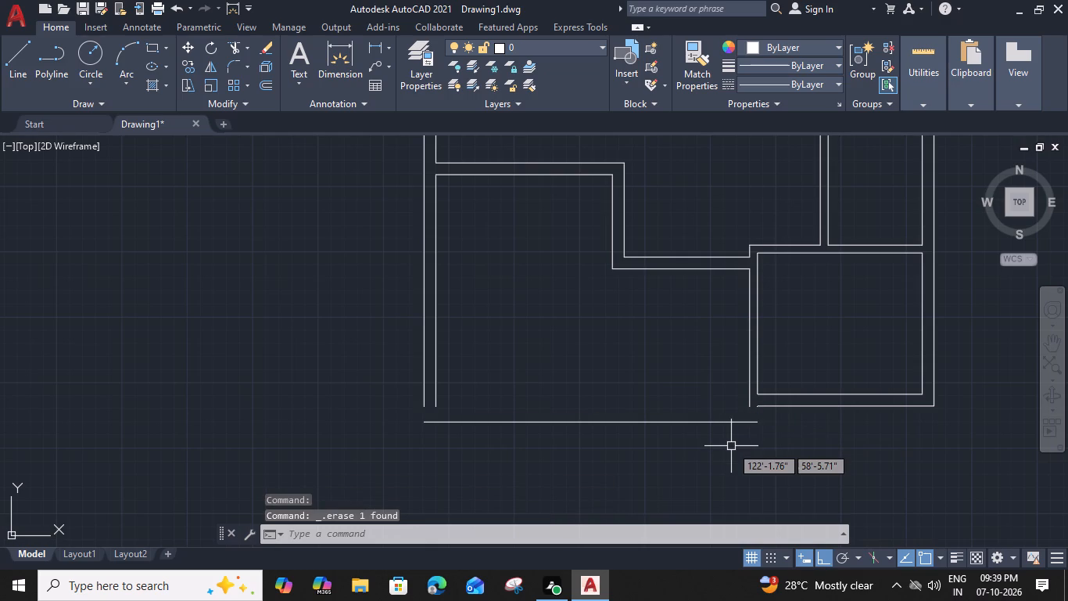
# Fillet the lower-right room's outer bottom wall line with the left line of its vertical partition into a sharp corner.
pyautogui.write('f')
pyautogui.press('space')
pyautogui.click(776, 408)
pyautogui.click(748, 398)
pyautogui.press('Escape')
# Extend the partition line and both left outer wall lines down to the offset line, and trim its overhang past the partition.
pyautogui.moveTo(759, 426); pyautogui.dragTo(767, 405, button='middle')
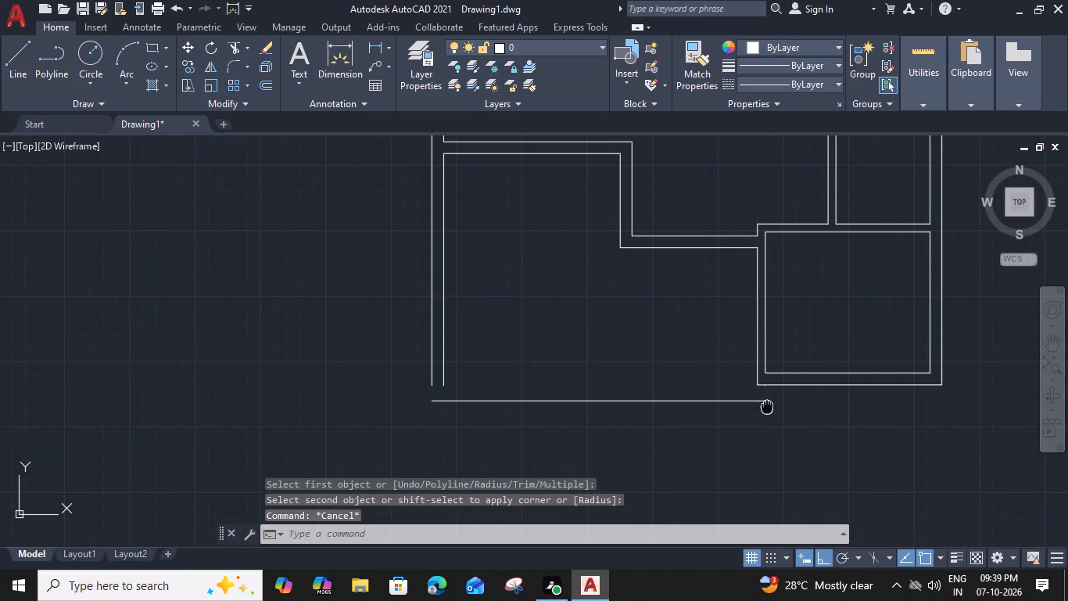
pyautogui.moveTo(767, 405); pyautogui.dragTo(768, 405, button='middle')
pyautogui.scroll(1, 761, 414)
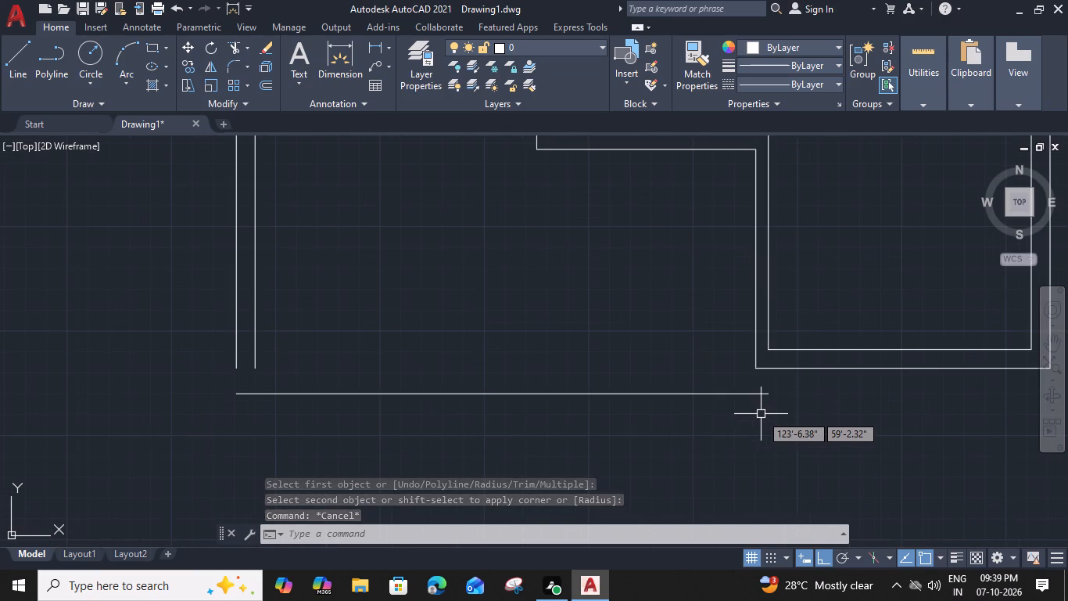
pyautogui.write('ex')
pyautogui.press('space')
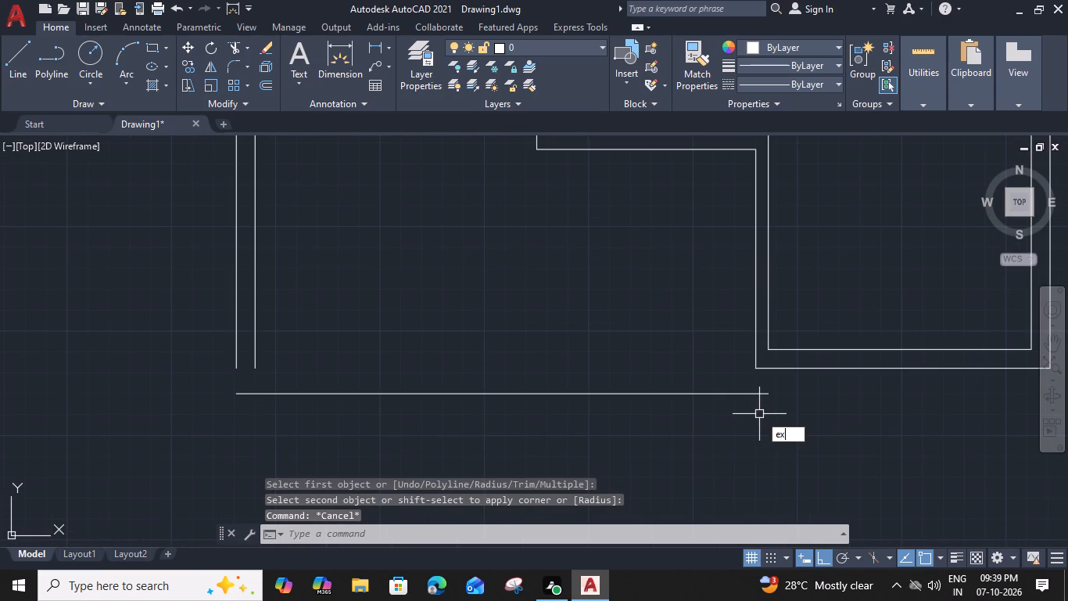
pyautogui.click(755, 351)
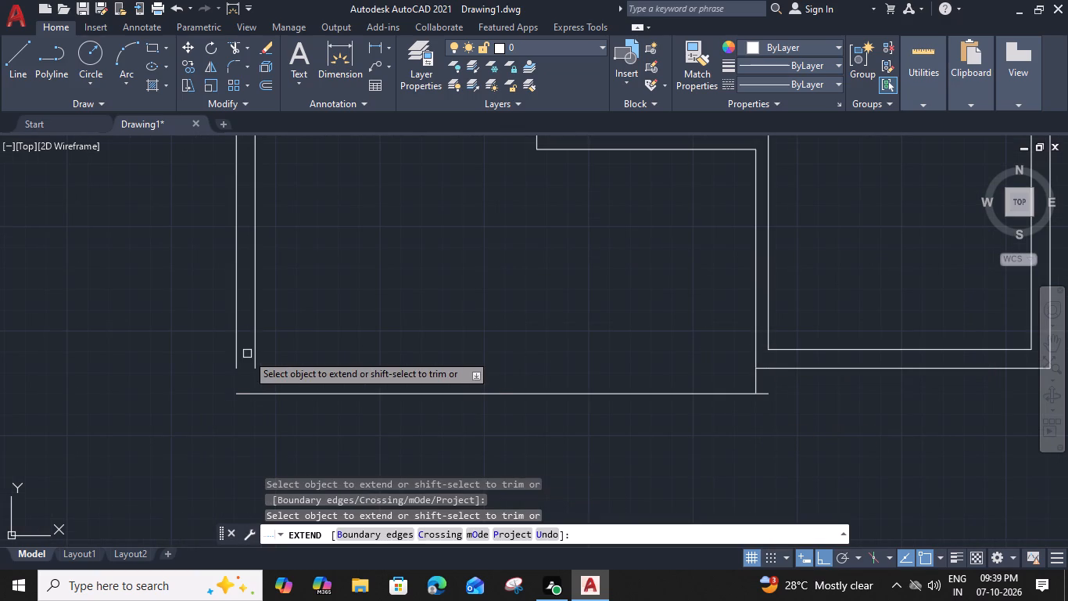
pyautogui.click(236, 350)
pyautogui.click(251, 348)
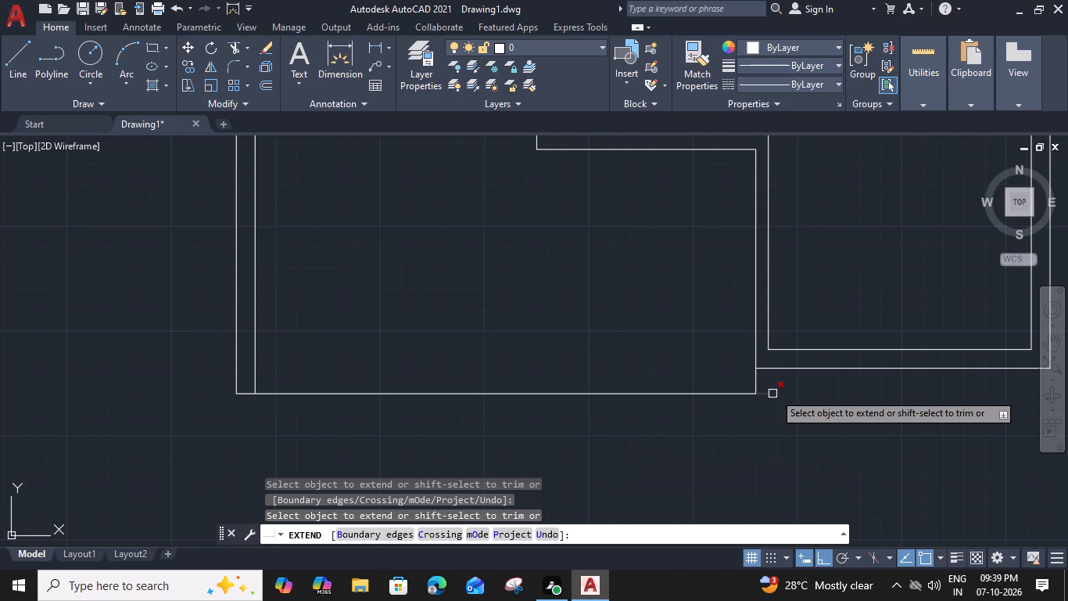
pyautogui.keyDown('shift'); pyautogui.click(769, 392); pyautogui.keyUp('shift')
pyautogui.press('Escape')
# Draw a vertical line about 5'-3.5" upward from the midpoint of the new front edge line.
pyautogui.scroll(-3, 769, 392)
pyautogui.moveTo(664, 380); pyautogui.dragTo(665, 383, button='middle')
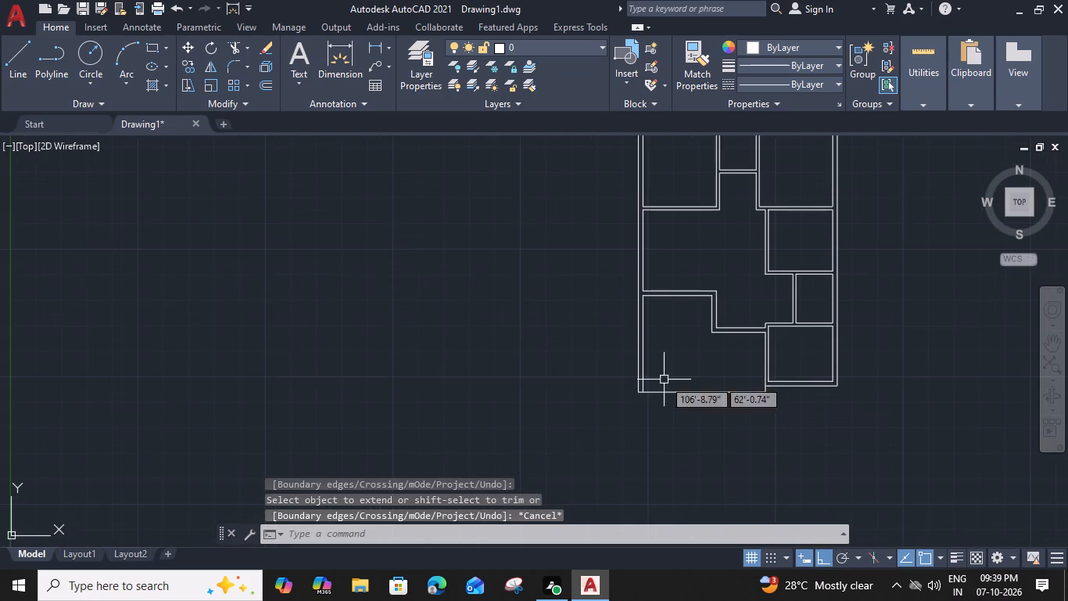
pyautogui.moveTo(665, 383); pyautogui.dragTo(552, 455, button='middle')
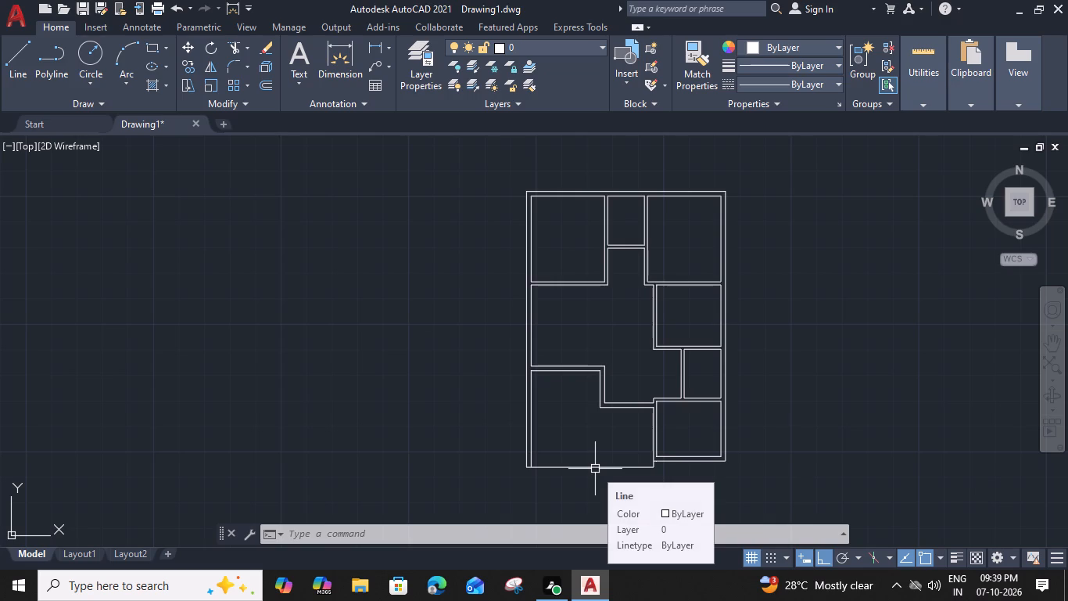
pyautogui.write('l')
pyautogui.press('space')
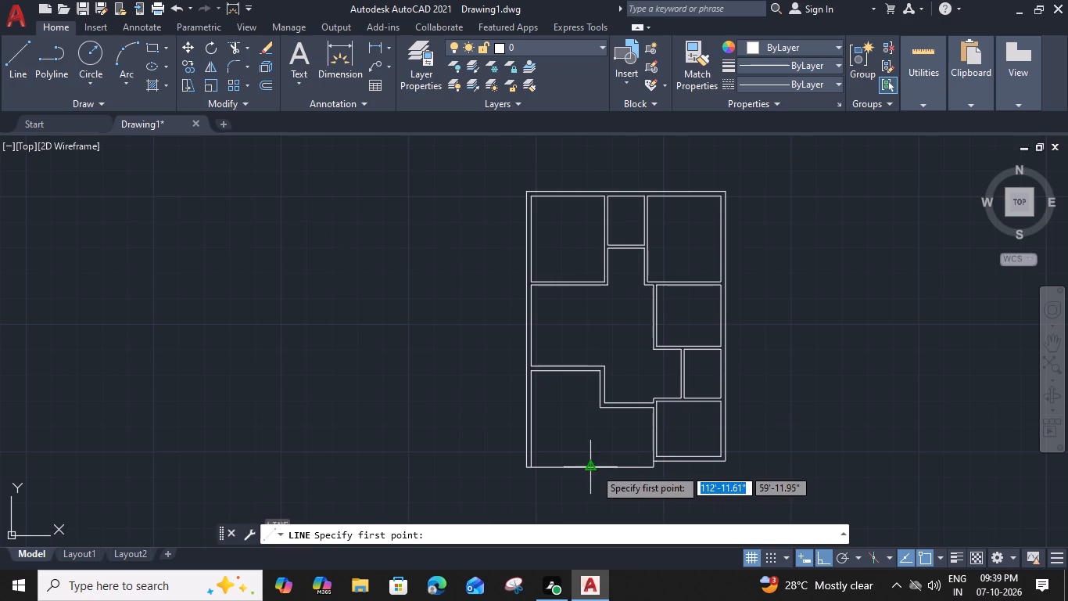
pyautogui.click(594, 468)
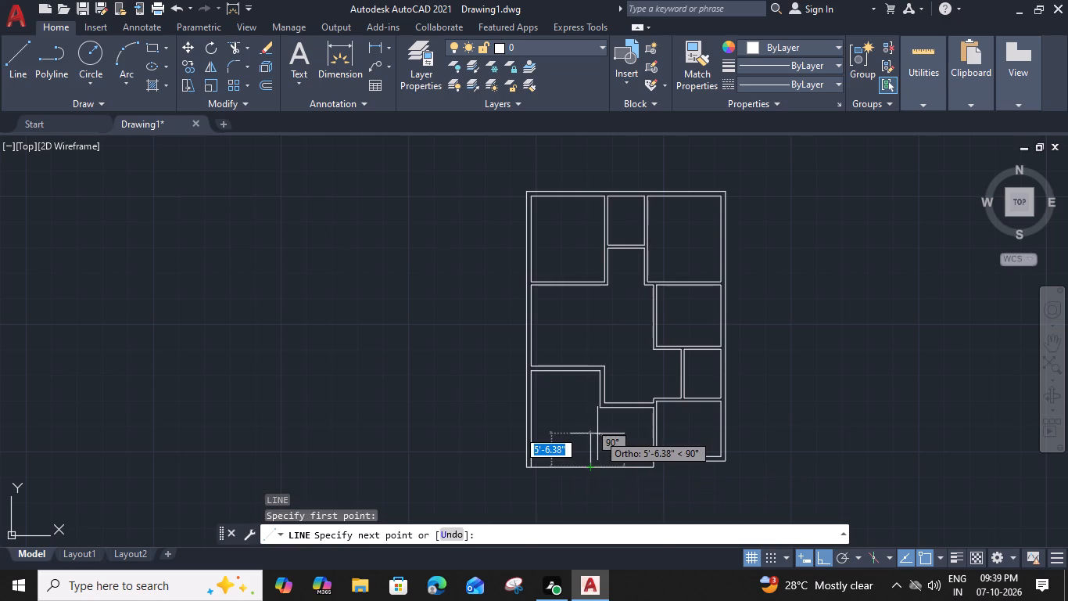
pyautogui.scroll(2, 597, 434)
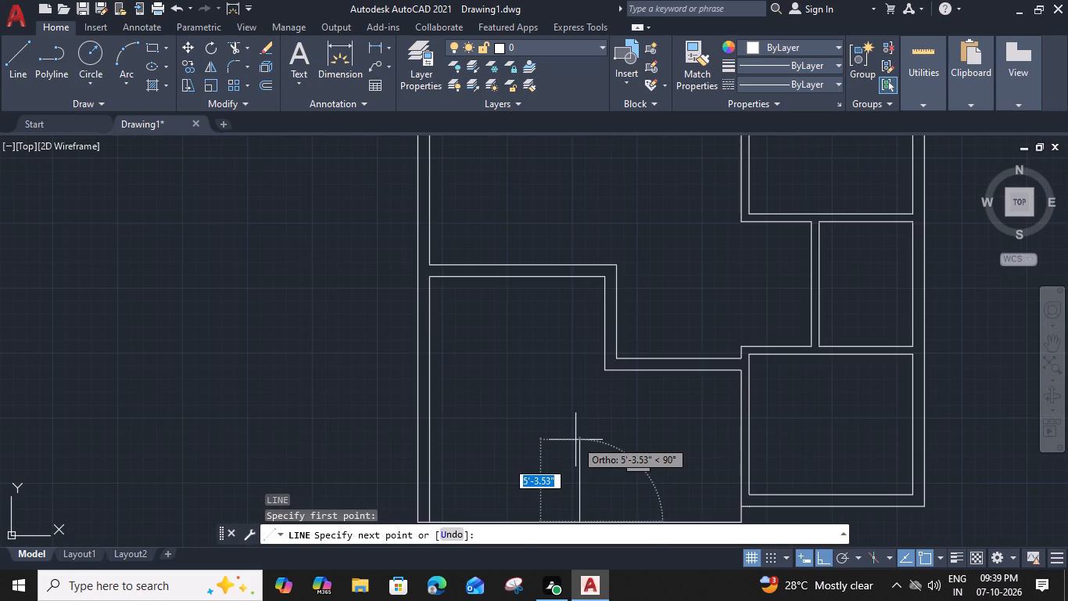
pyautogui.click(575, 440)
pyautogui.press('Escape')
pyautogui.scroll(-2, 576, 430)
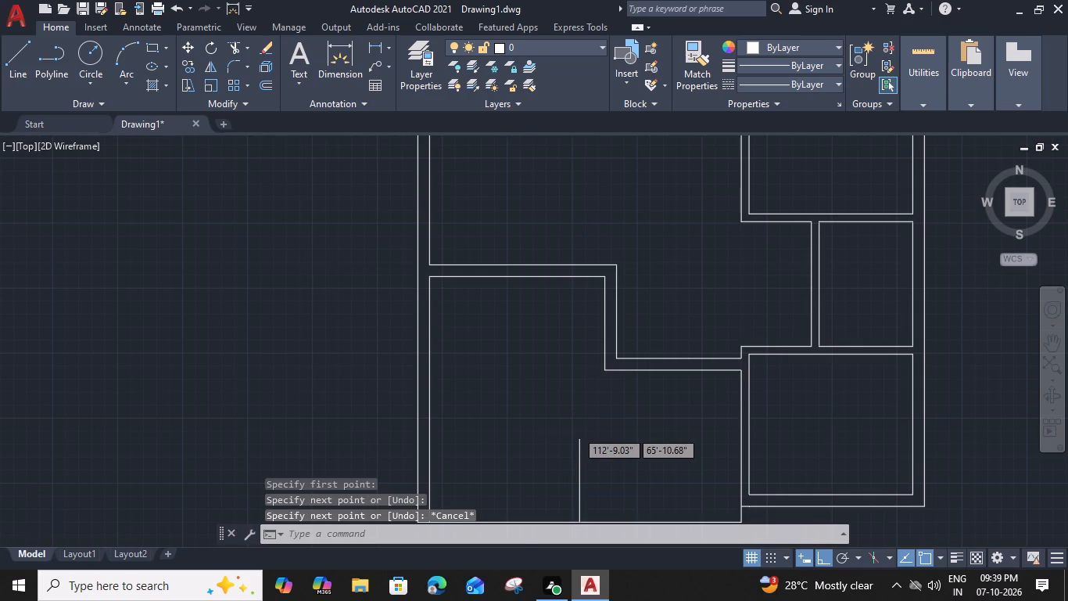
# Draw a 6" vertical line closing the right end of the horizontal partition below the small top-middle room.
pyautogui.moveTo(578, 419); pyautogui.dragTo(642, 430, button='middle')
pyautogui.moveTo(636, 376); pyautogui.dragTo(636, 380, button='middle')
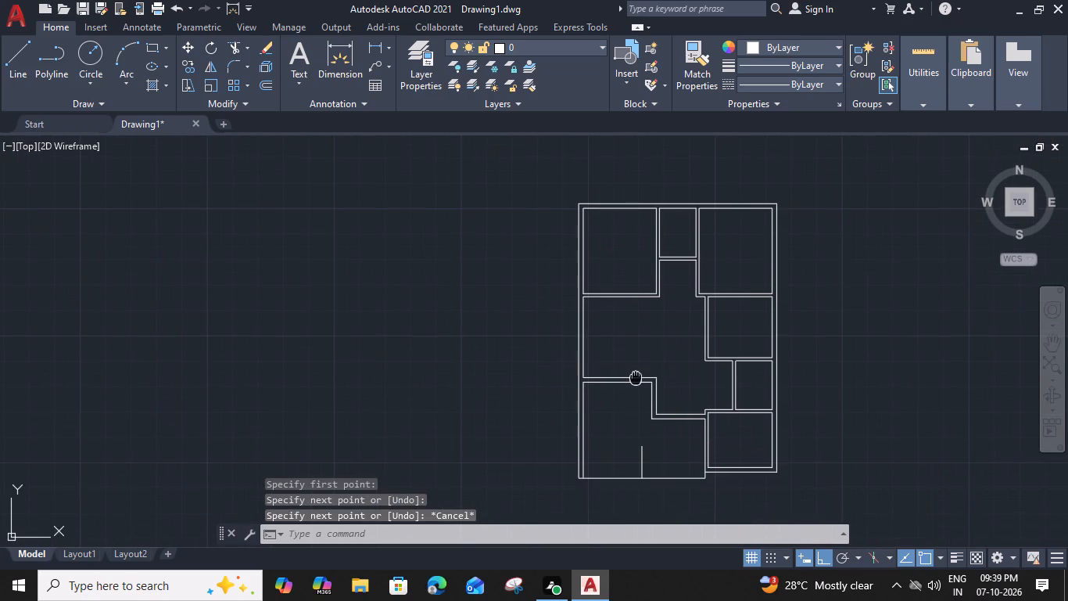
pyautogui.moveTo(636, 380); pyautogui.dragTo(635, 383, button='middle')
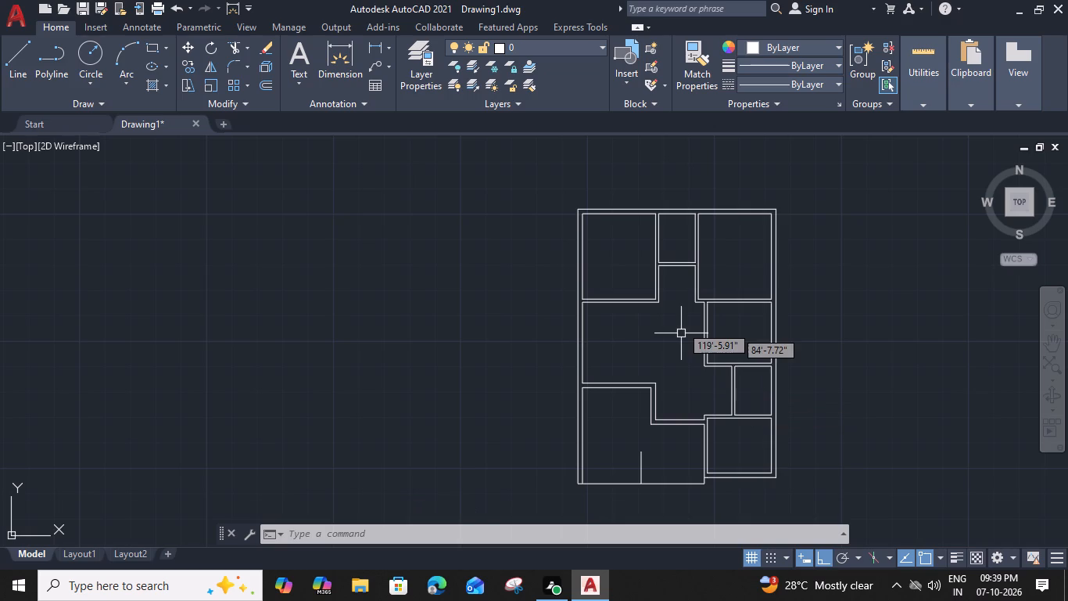
pyautogui.moveTo(692, 304); pyautogui.dragTo(696, 340, button='middle')
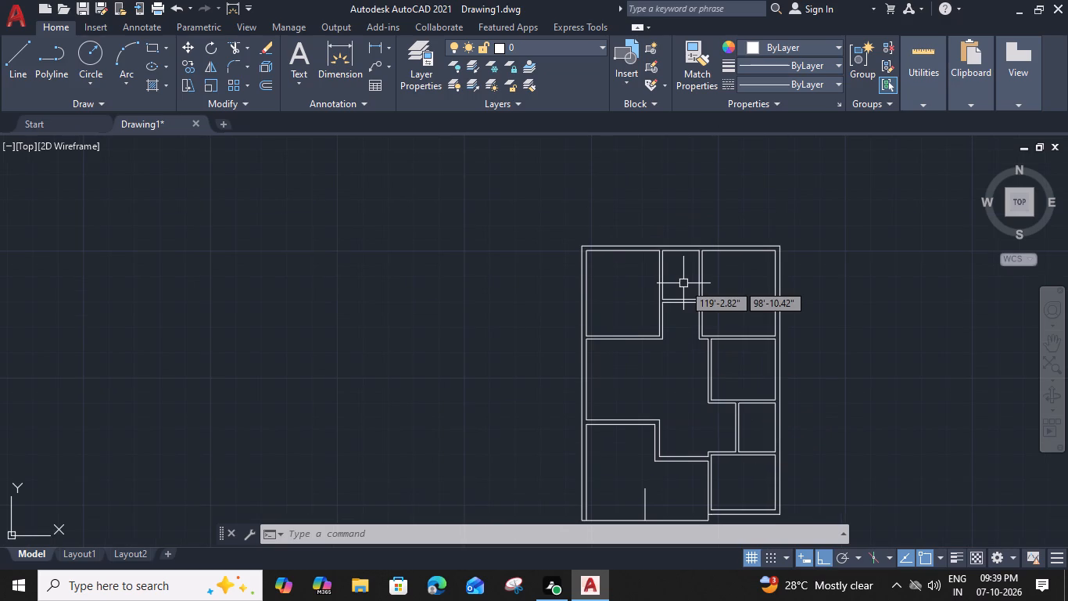
pyautogui.scroll(1, 690, 293)
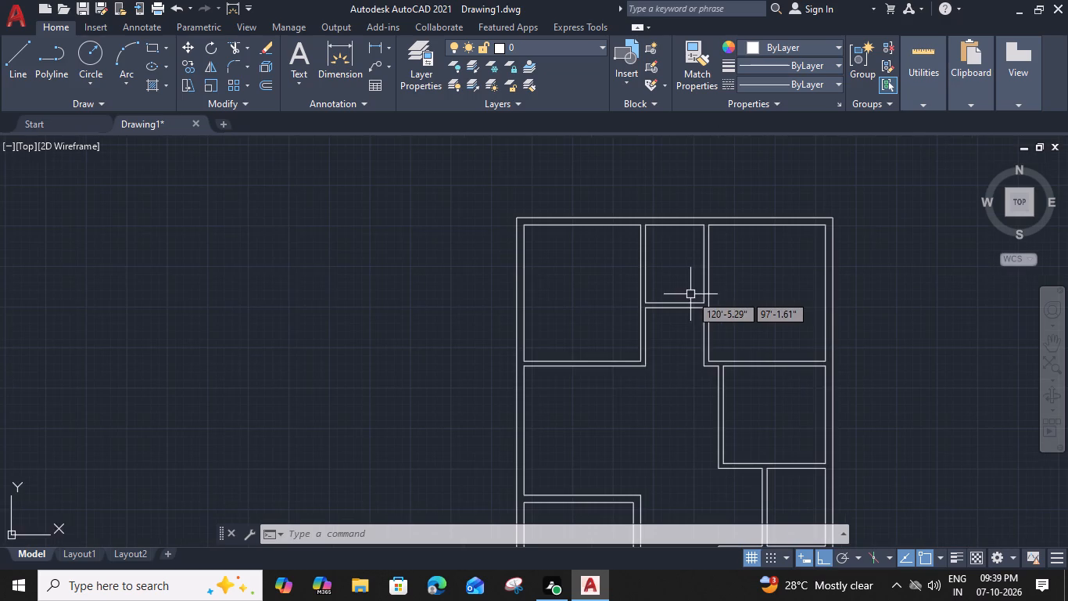
pyautogui.scroll(2, 690, 295)
pyautogui.write('l')
pyautogui.press('space')
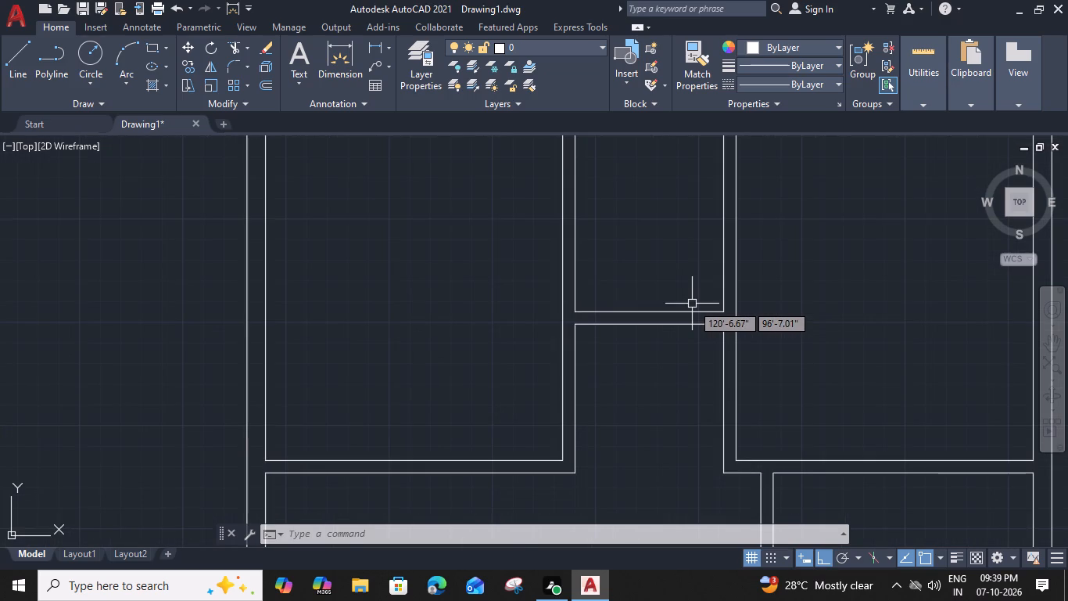
pyautogui.click(722, 311)
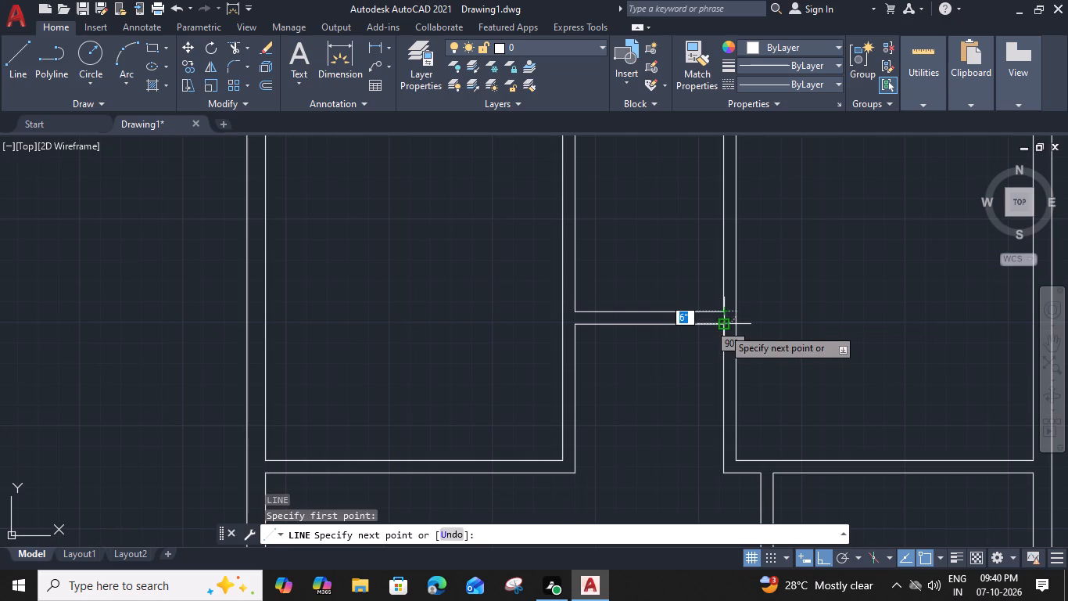
pyautogui.click(722, 328)
pyautogui.press('space')
# Draw a 6" horizontal line across the vertical partition at the upper-left room's lower-right inner corner.
pyautogui.moveTo(660, 383); pyautogui.dragTo(659, 386, button='middle')
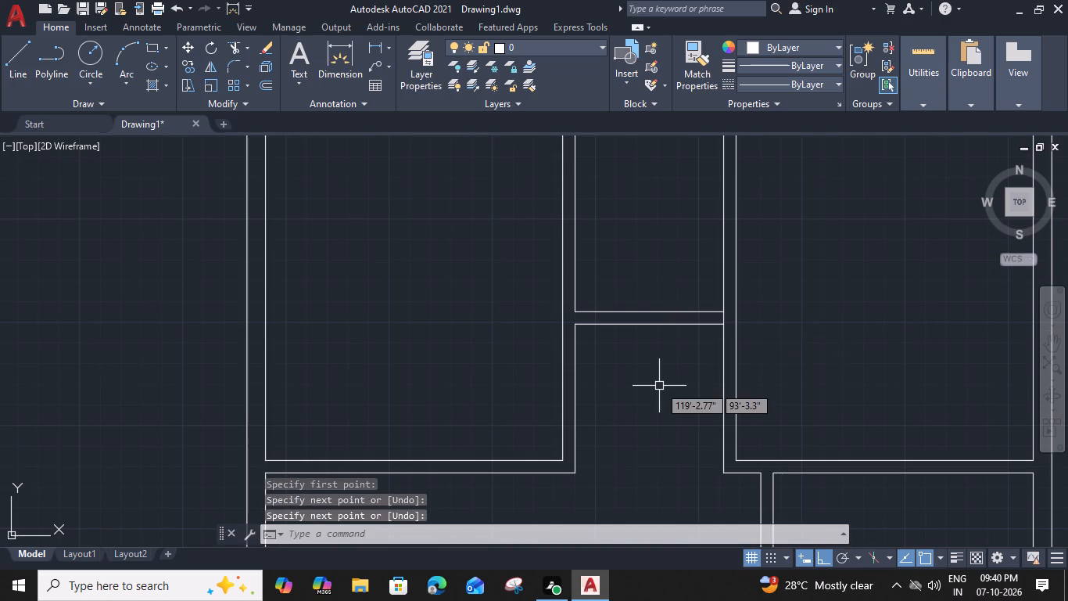
pyautogui.moveTo(659, 386); pyautogui.dragTo(745, 336, button='middle')
pyautogui.press('space')
pyautogui.click(650, 412)
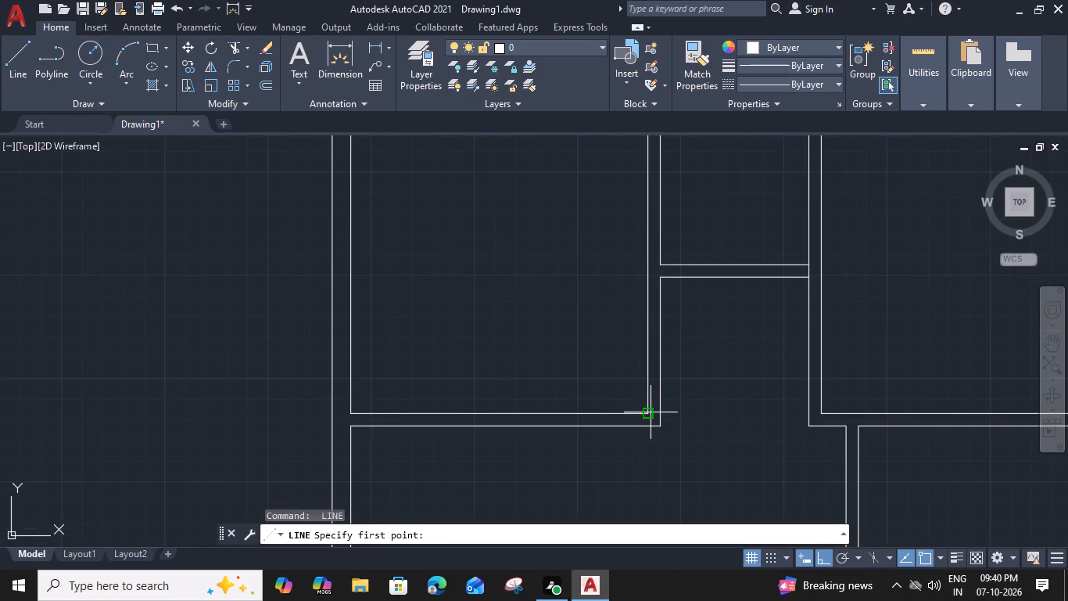
pyautogui.click(662, 412)
pyautogui.press('space')
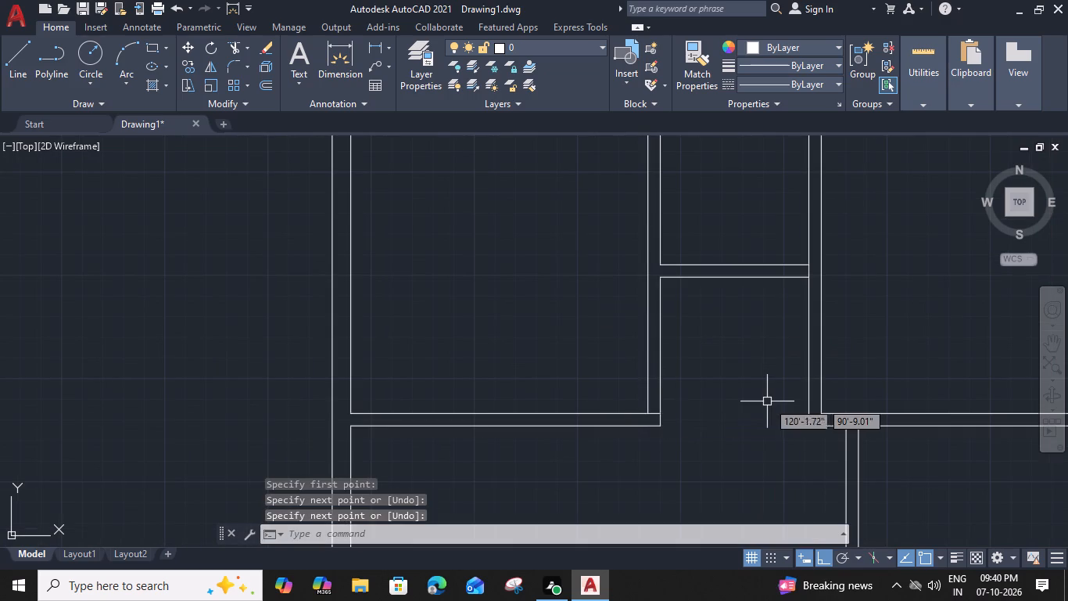
# Draw a 6" horizontal line across the vertical partition at the upper-right room's lower-left inner corner.
pyautogui.moveTo(772, 401); pyautogui.dragTo(632, 394, button='middle')
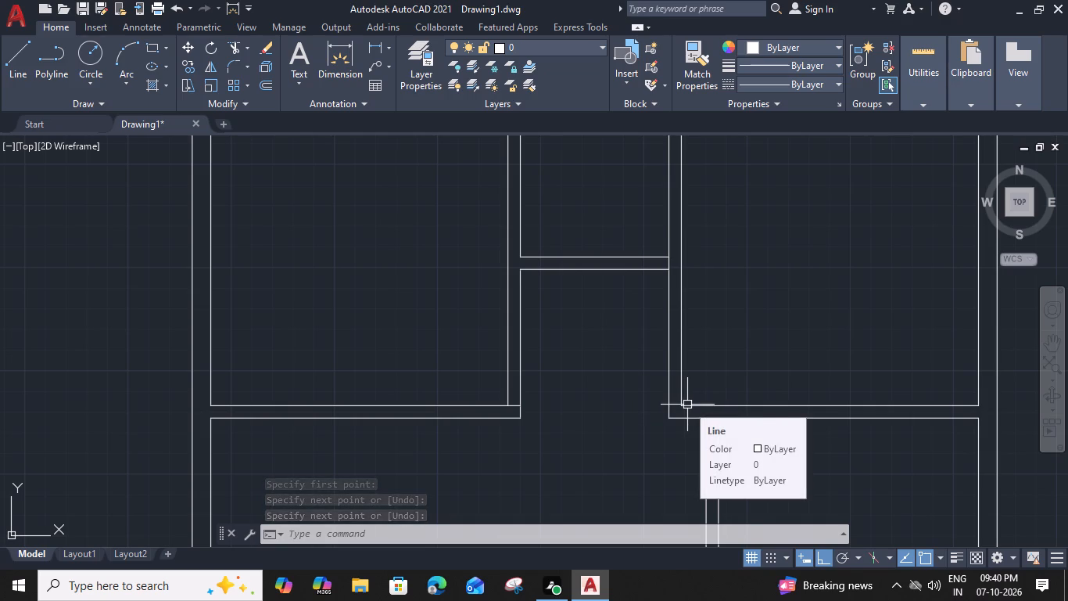
pyautogui.press('space')
pyautogui.click(686, 405)
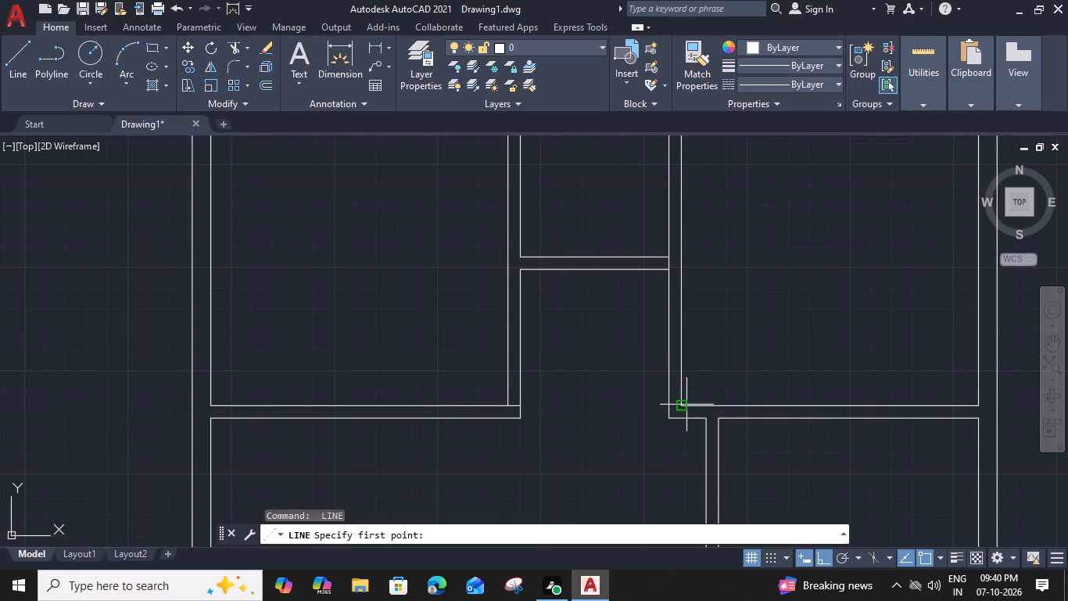
pyautogui.click(670, 403)
pyautogui.press('space')
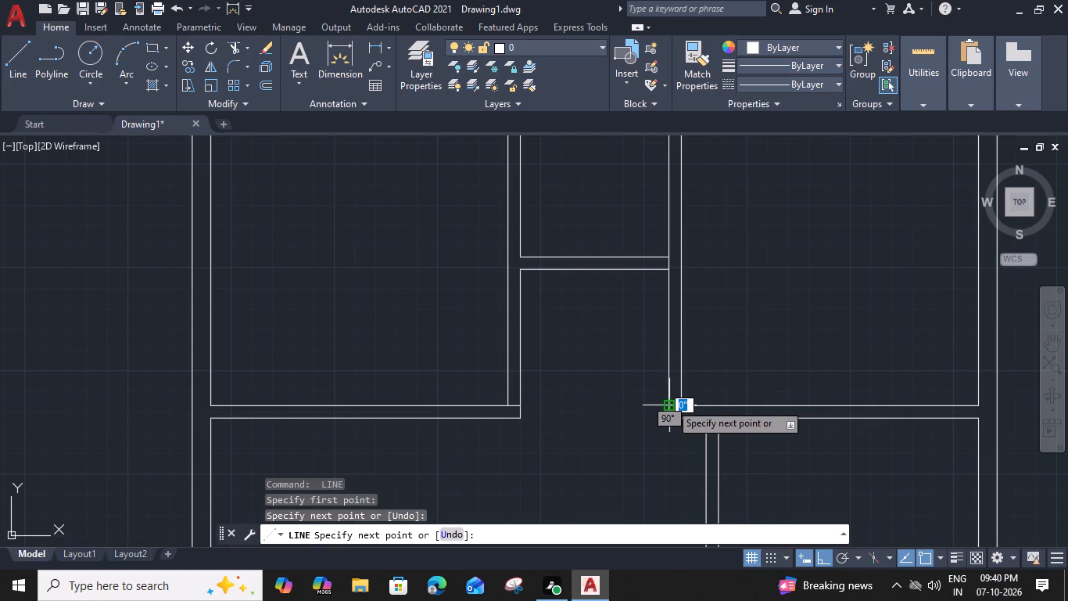
# Draw a 9" vertical line across the stepped wall, down from its lower inner corner to the wall's lower line.
pyautogui.scroll(-2, 668, 403)
pyautogui.moveTo(650, 442); pyautogui.dragTo(636, 295, button='middle')
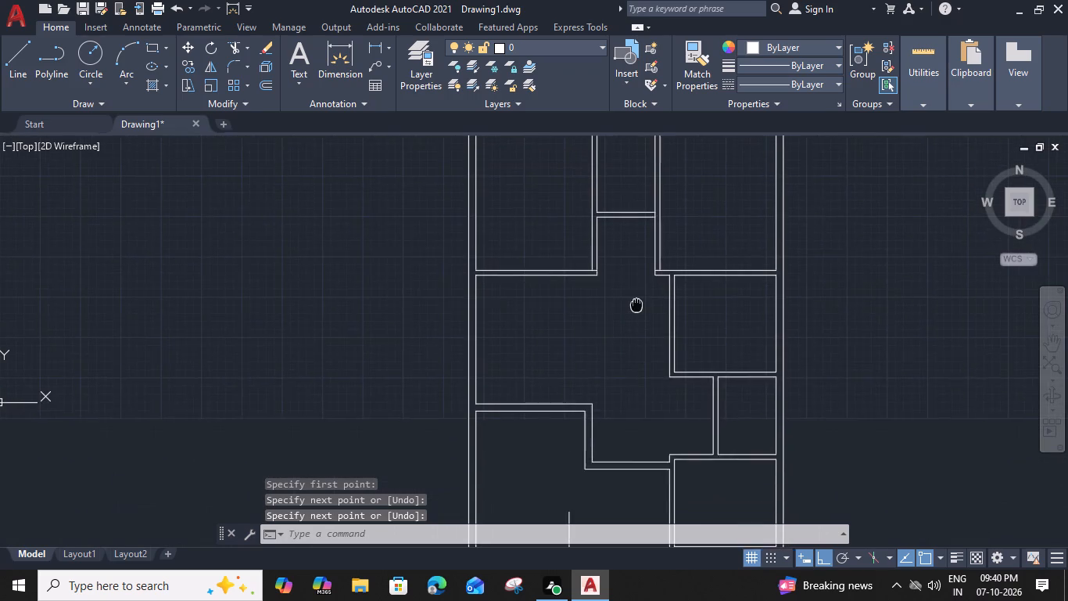
pyautogui.moveTo(636, 295); pyautogui.dragTo(633, 268, button='middle')
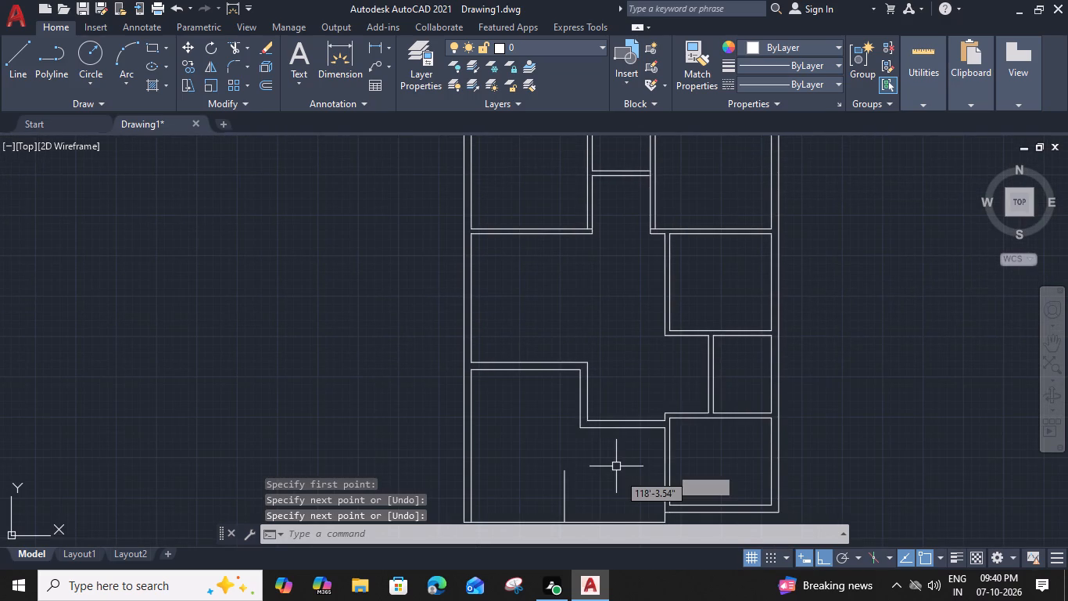
pyautogui.scroll(1, 661, 437)
pyautogui.press('space')
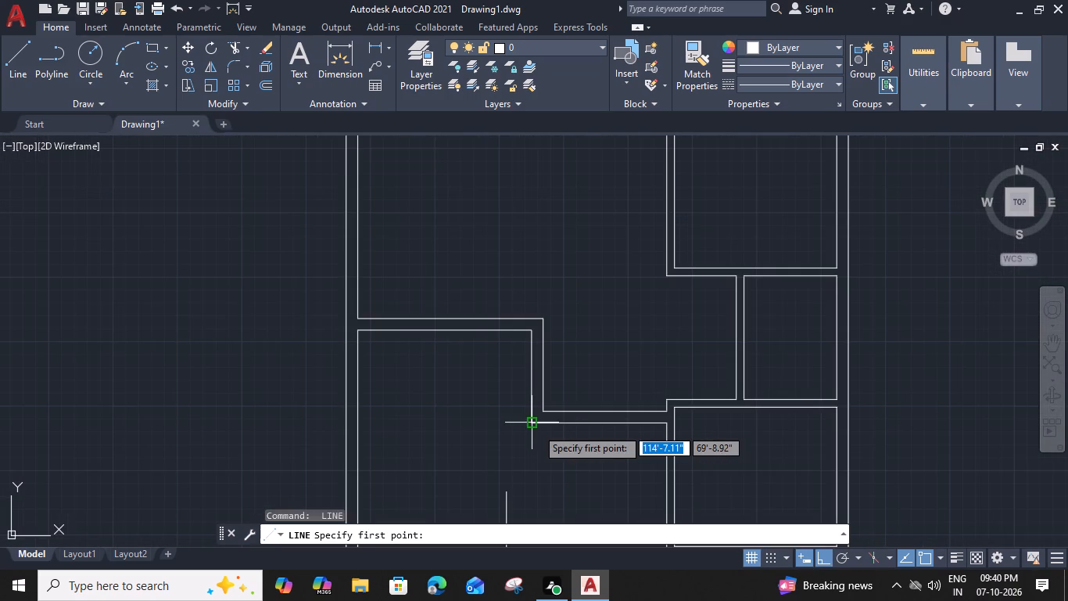
pyautogui.click(543, 411)
pyautogui.click(542, 423)
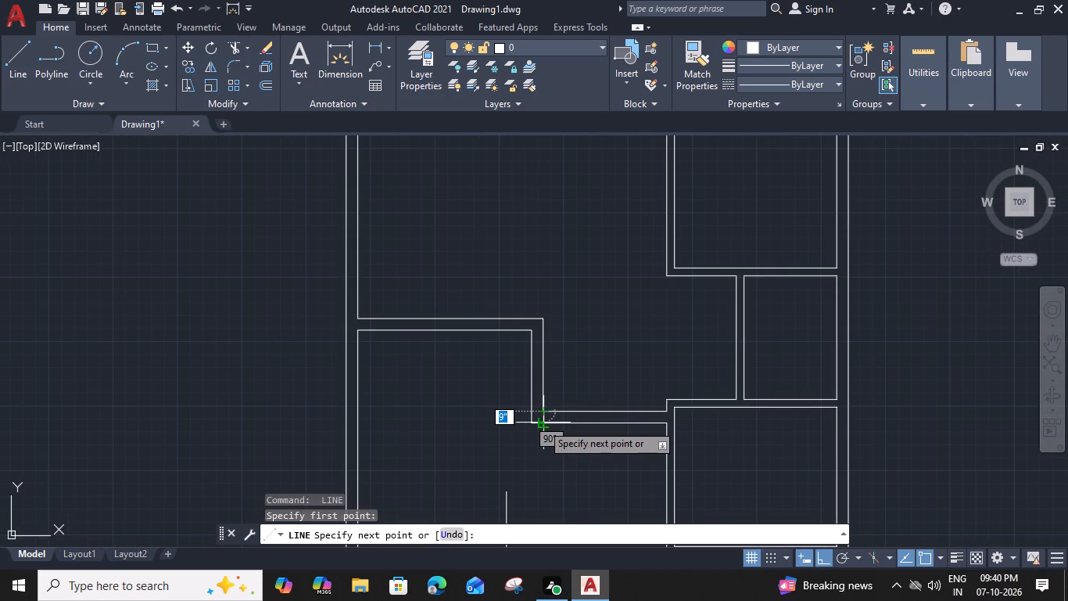
pyautogui.press('space')
# Draw a 6" vertical line across the horizontal partition, continuing the right line of the short vertical partition above the lower-right room.
pyautogui.scroll(-1, 550, 445)
pyautogui.moveTo(572, 448); pyautogui.dragTo(585, 406, button='middle')
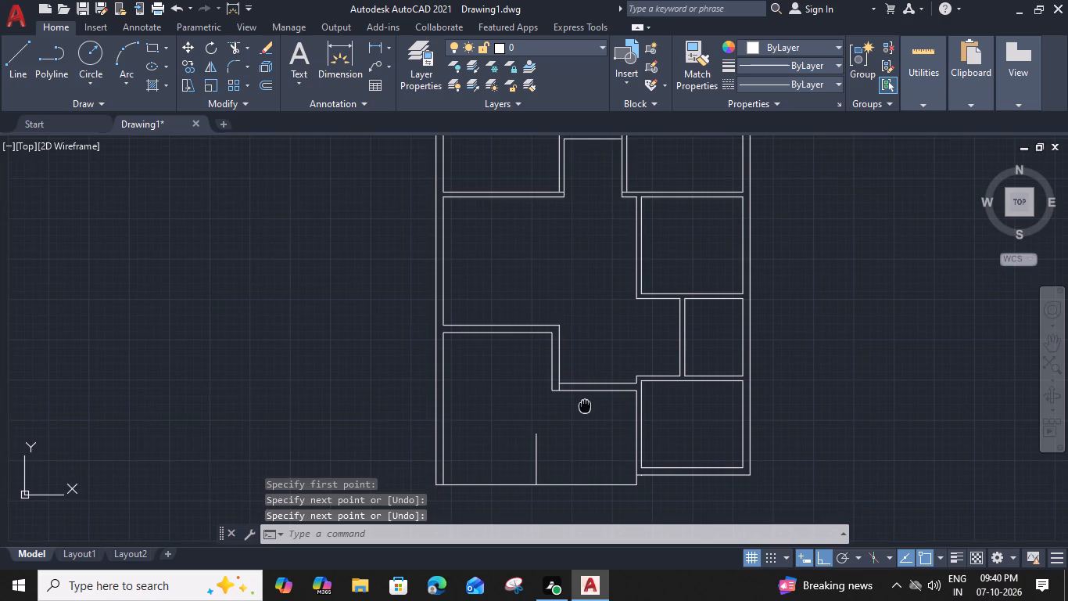
pyautogui.moveTo(585, 406); pyautogui.dragTo(541, 429, button='middle')
pyautogui.scroll(1, 641, 404)
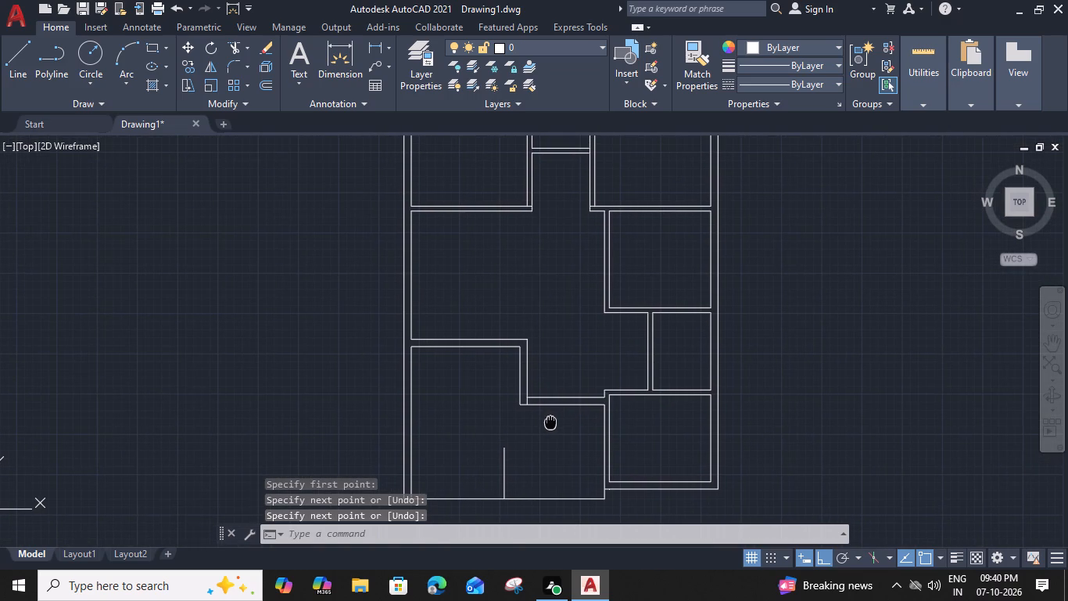
pyautogui.press('space')
pyautogui.click(643, 398)
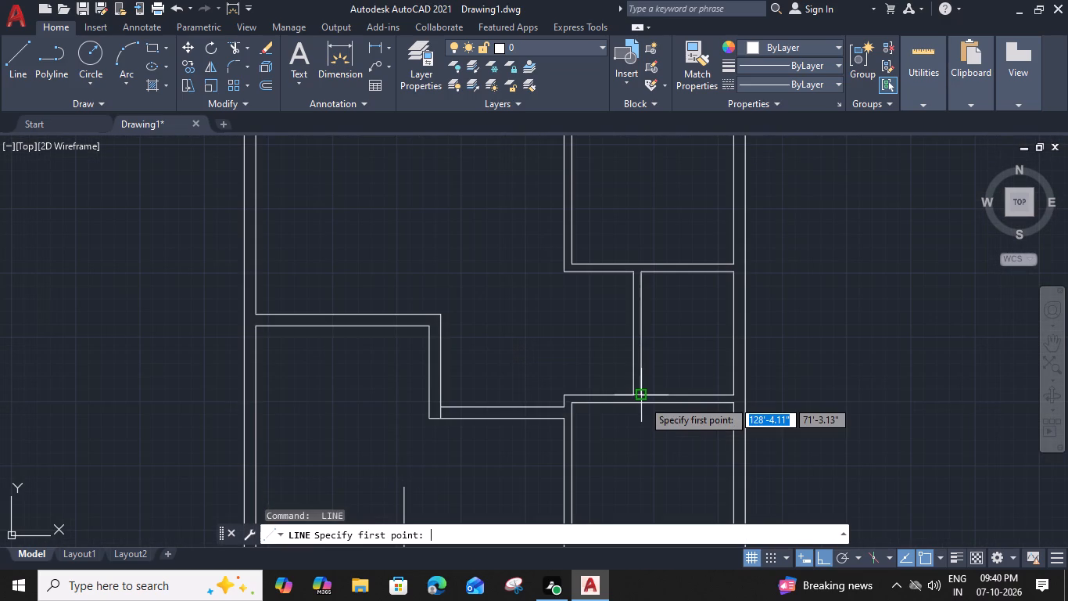
pyautogui.scroll(1, 643, 407)
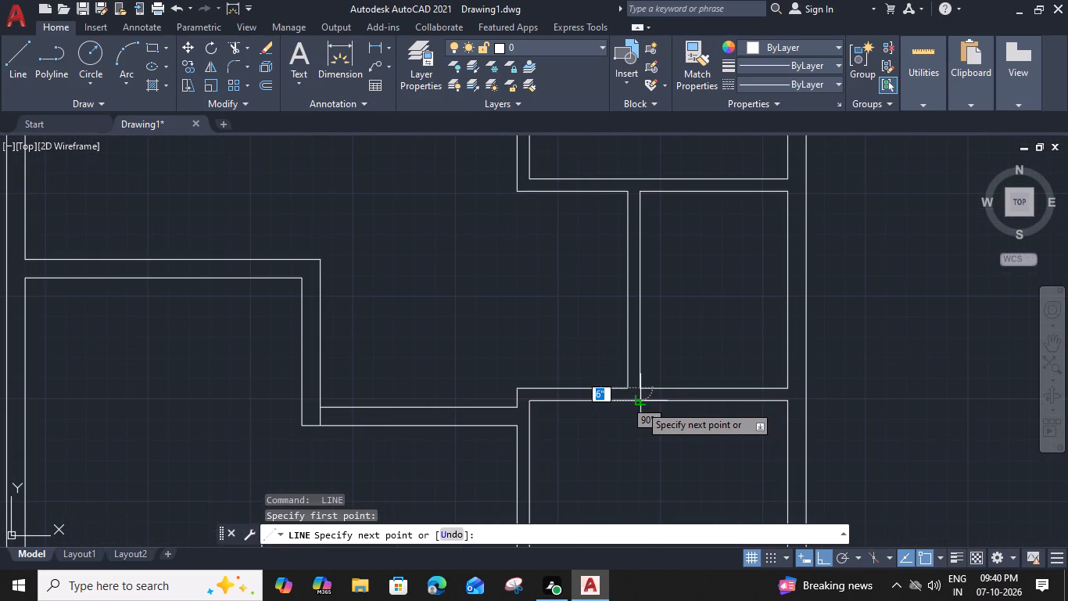
pyautogui.click(640, 402)
pyautogui.press('space')
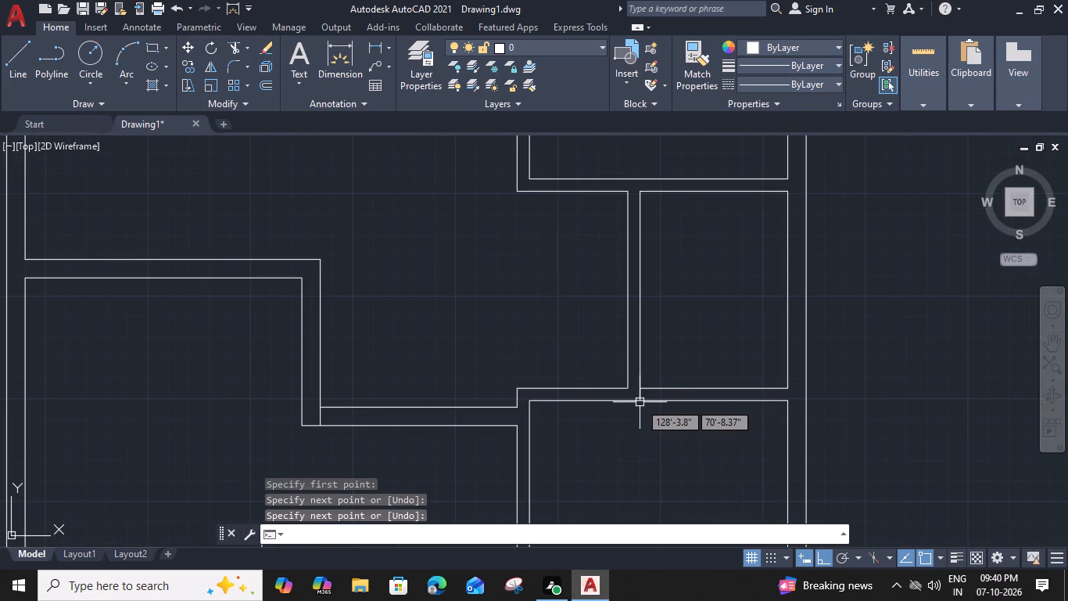
# Draw a 6" horizontal line across the lower-right room's left partition, continuing the stepped wall's lower line.
pyautogui.scroll(-2, 640, 402)
pyautogui.moveTo(633, 435); pyautogui.dragTo(674, 395, button='middle')
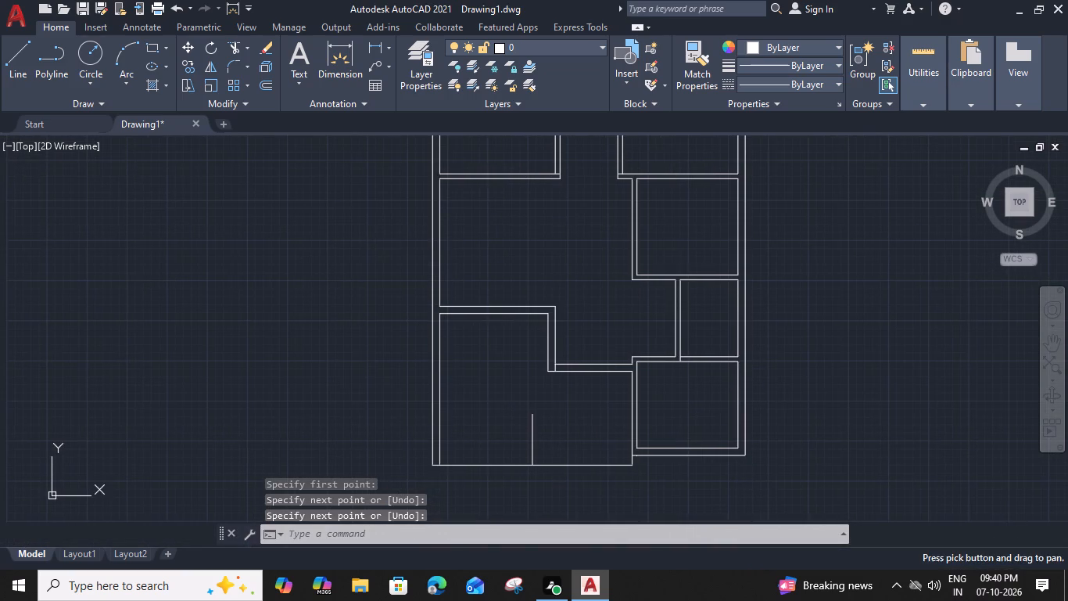
pyautogui.scroll(2, 650, 376)
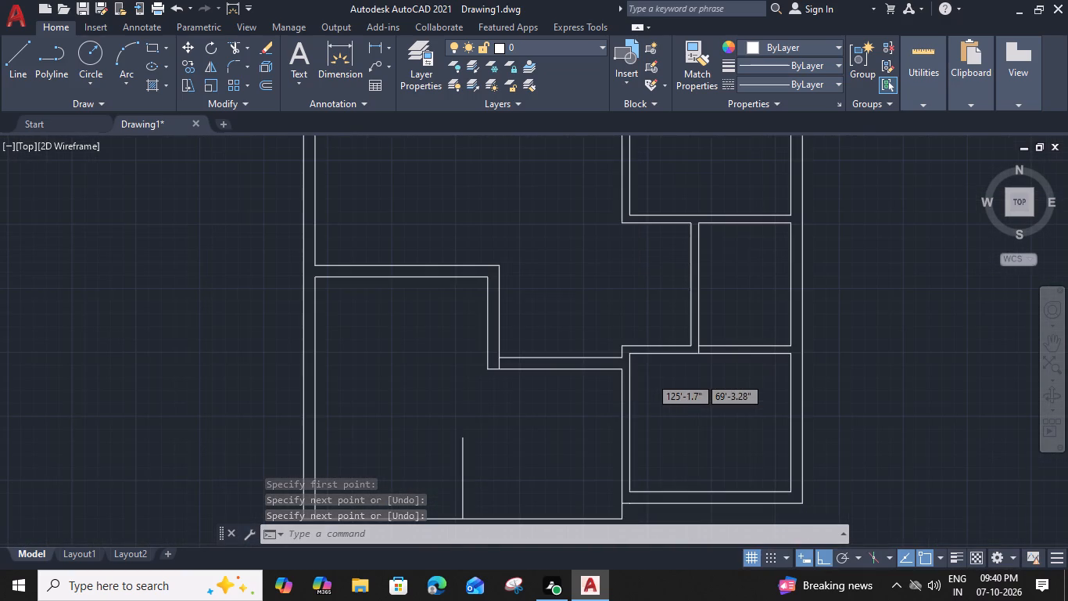
pyautogui.press('space')
pyautogui.click(604, 367)
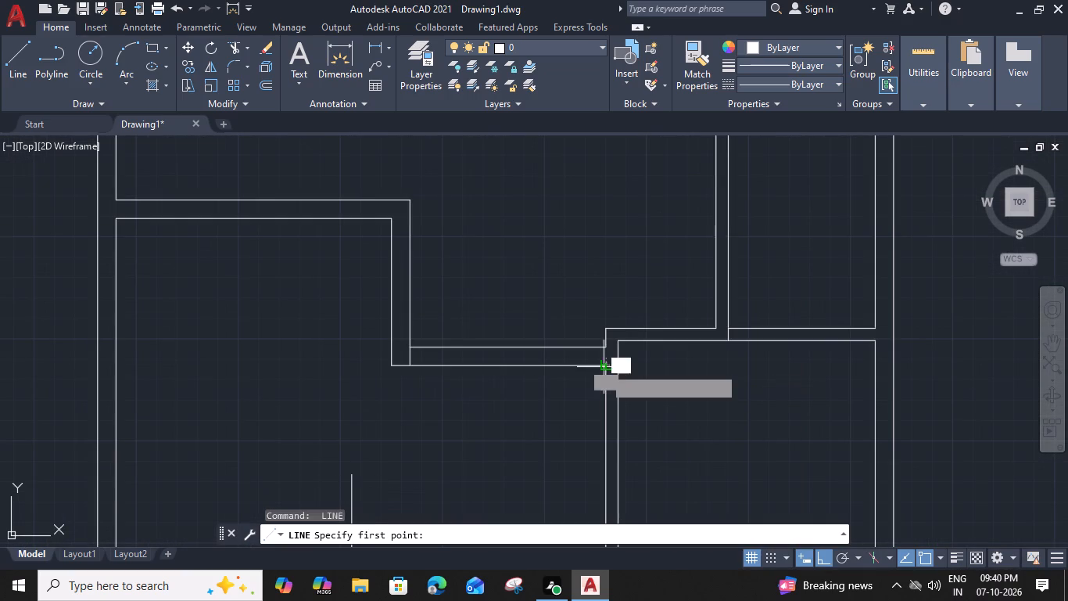
pyautogui.click(618, 369)
pyautogui.press('space')
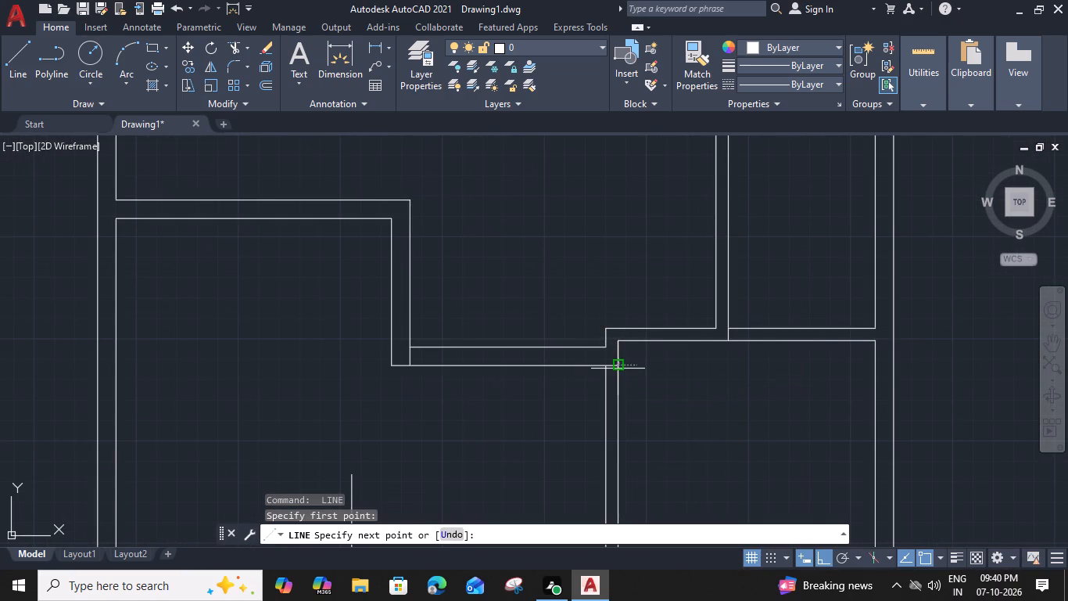
# Mark a door opening in the upper-left room's right partition by offsetting its lower closing line 3" up, then that copy 3' up.
pyautogui.scroll(-3, 618, 369)
pyautogui.moveTo(561, 408); pyautogui.dragTo(636, 437, button='middle')
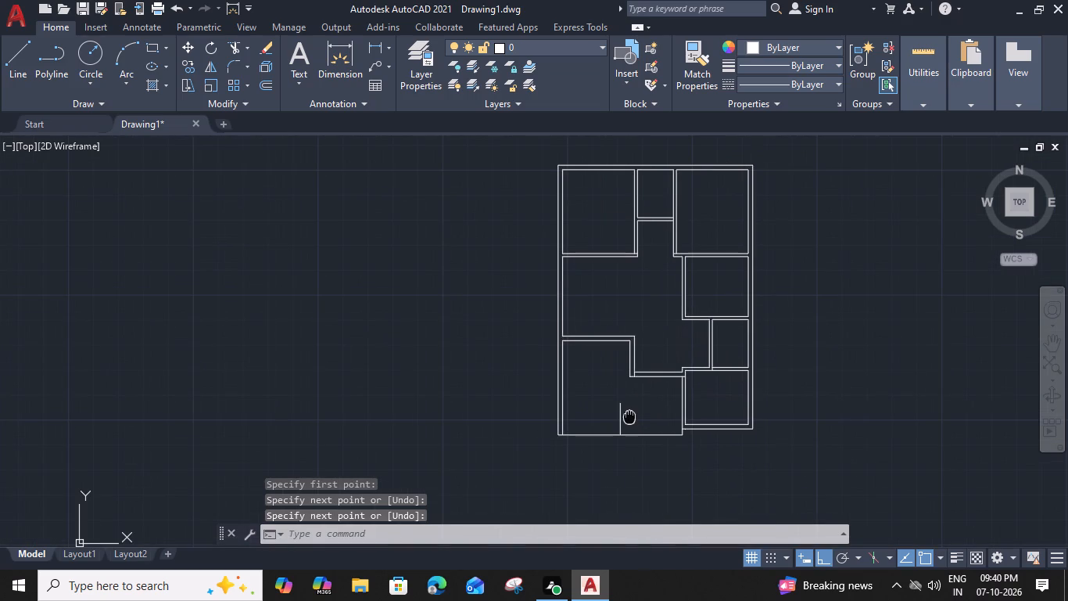
pyautogui.moveTo(636, 437); pyautogui.dragTo(638, 469, button='middle')
pyautogui.moveTo(662, 283); pyautogui.dragTo(659, 336, button='middle')
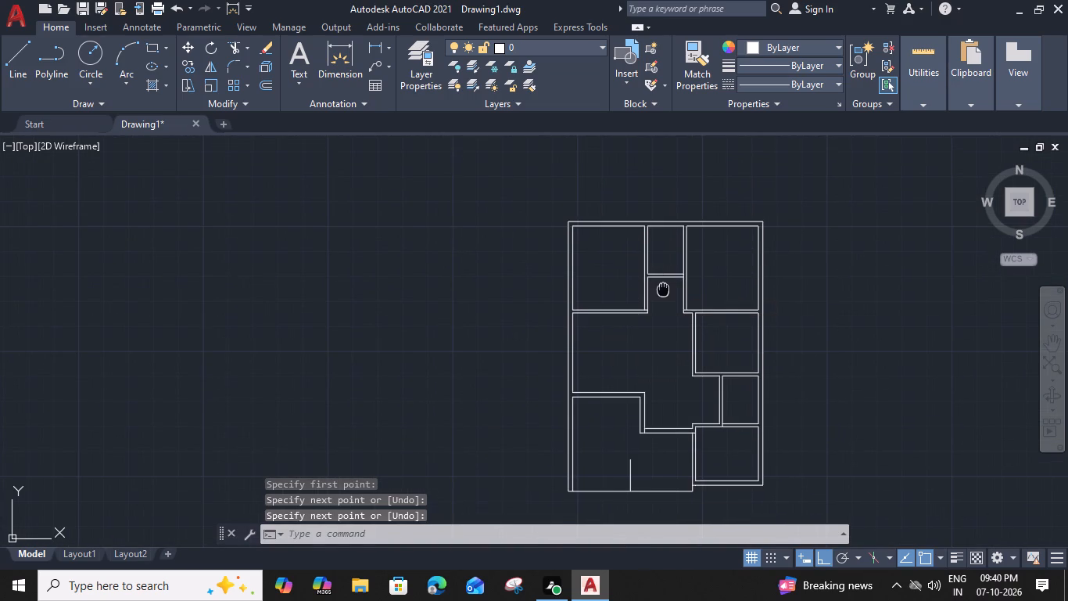
pyautogui.moveTo(659, 336); pyautogui.dragTo(657, 362, button='middle')
pyautogui.scroll(4, 643, 380)
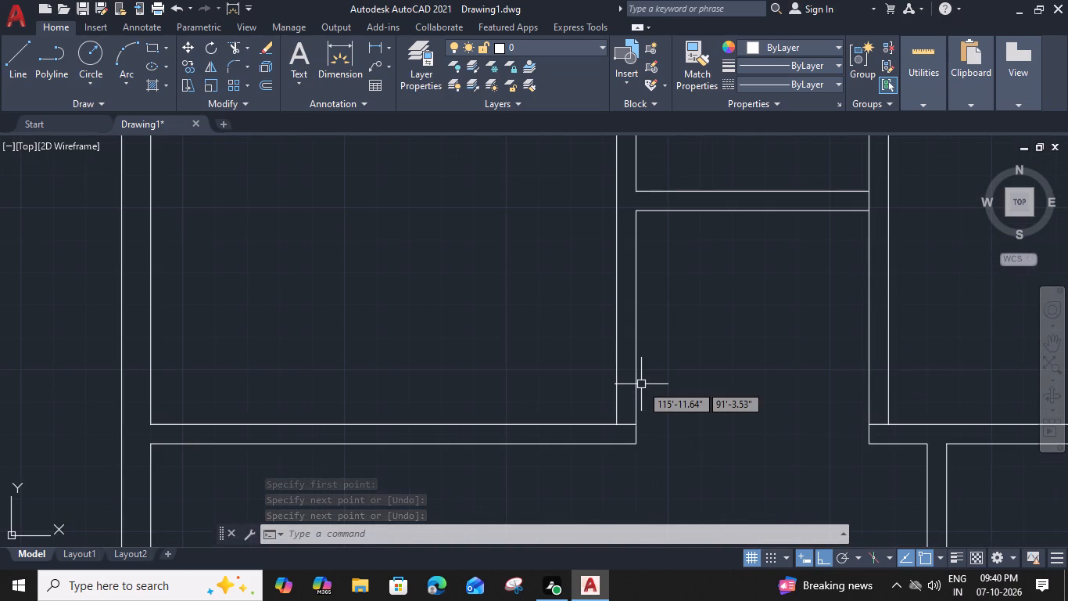
pyautogui.click(629, 423)
pyautogui.write('o 3"')
pyautogui.press('Return')
pyautogui.click(629, 371)
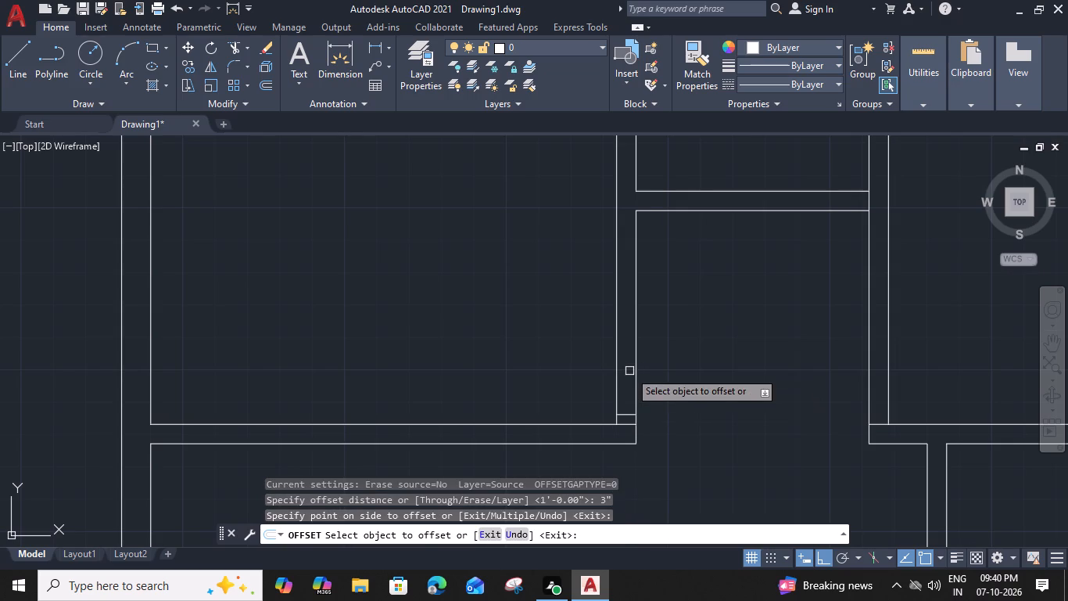
pyautogui.click(628, 412)
pyautogui.write("3'")
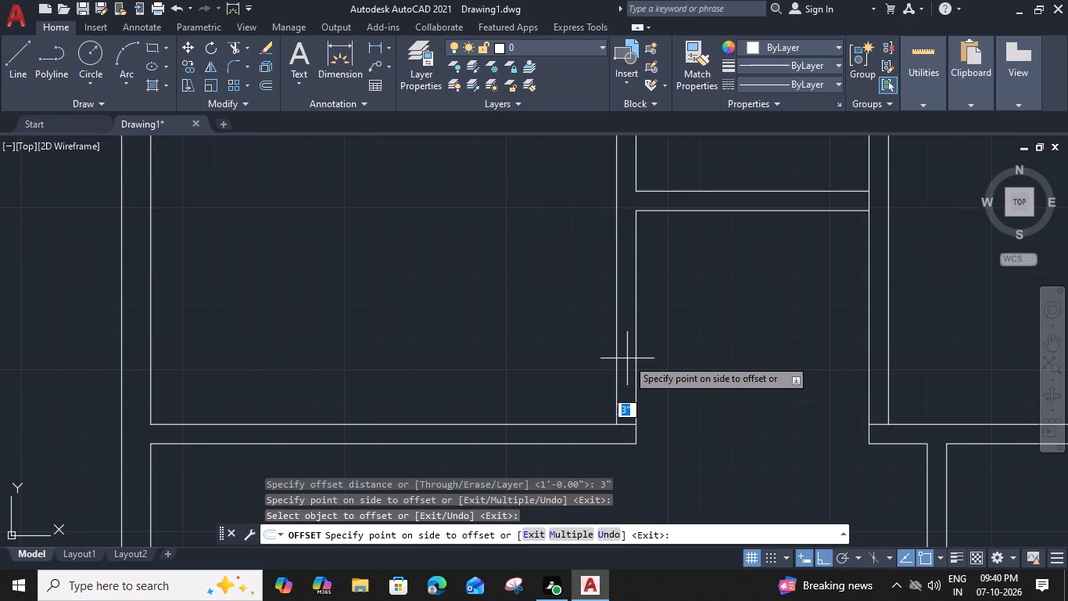
pyautogui.press('space')
# Mark a door opening in the top middle room's lower partition with offsets of 3" from its right end, then 2'6" further left.
pyautogui.moveTo(740, 293); pyautogui.dragTo(644, 380, button='middle')
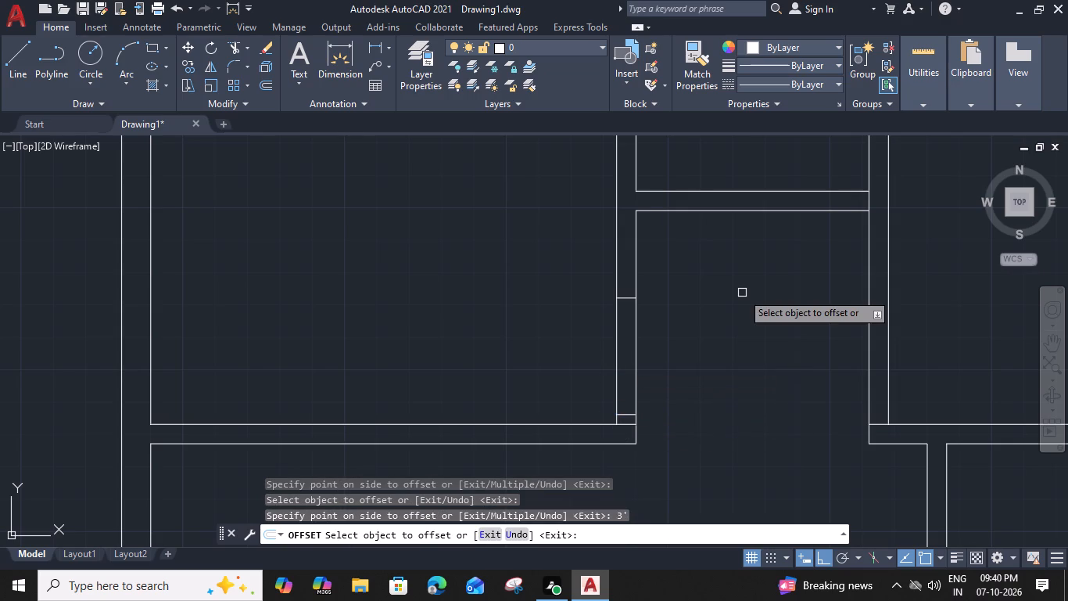
pyautogui.click(775, 289)
pyautogui.click(734, 287)
pyautogui.click(762, 290)
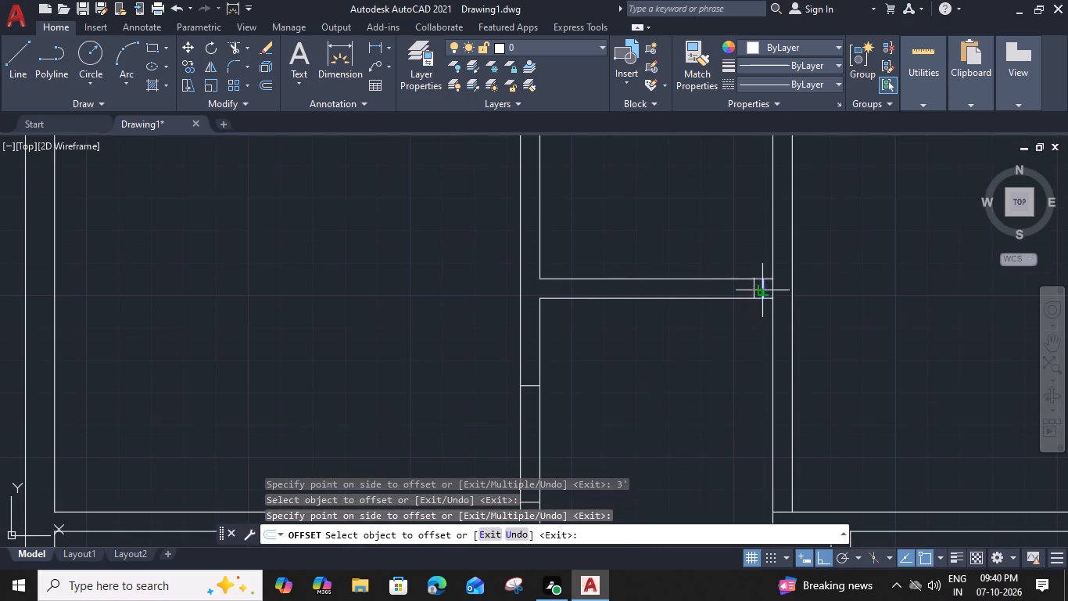
pyautogui.write("2'6")
pyautogui.hotkey('shift', '"')
pyautogui.press('Return')
# Mark a door opening in the upper-right room's left partition by offsetting its lower closing line 3" up, then that copy 3' up.
pyautogui.scroll(-1, 702, 409)
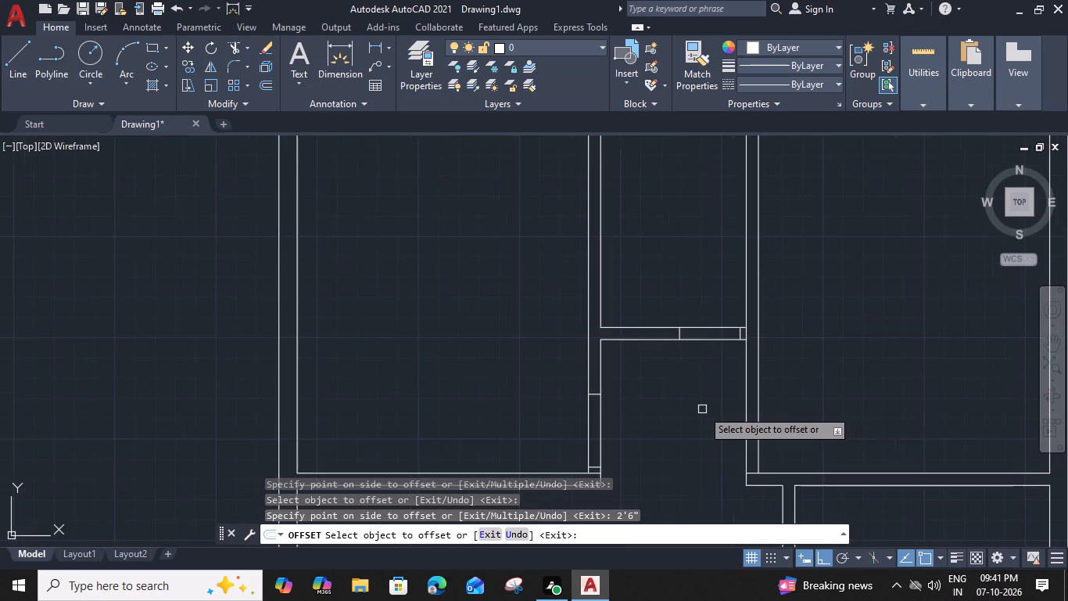
pyautogui.moveTo(698, 396); pyautogui.dragTo(636, 344, button='middle')
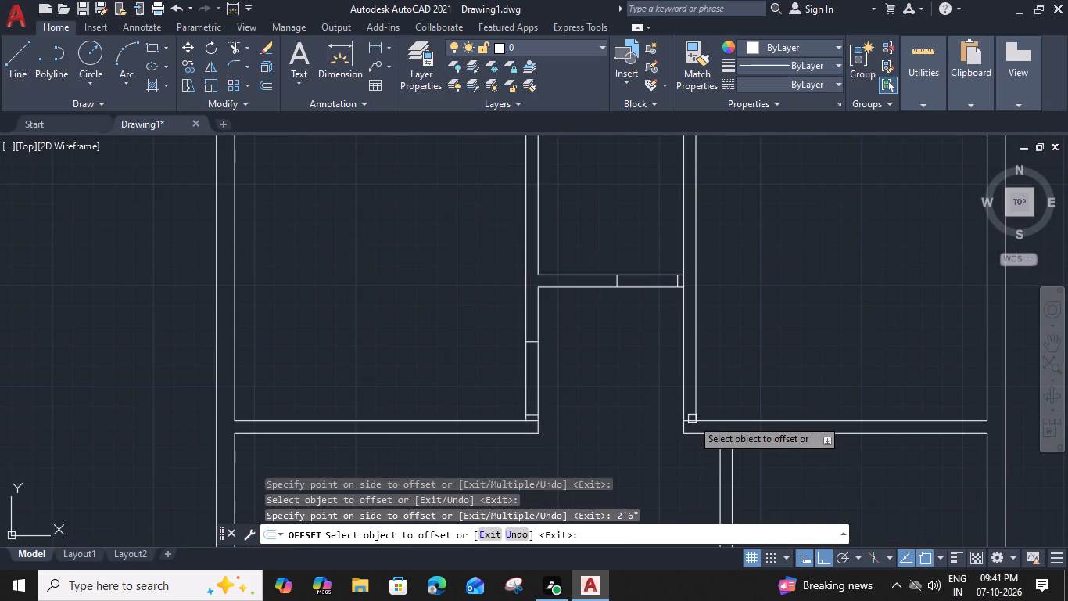
pyautogui.scroll(1, 692, 419)
pyautogui.click(691, 421)
pyautogui.click(692, 365)
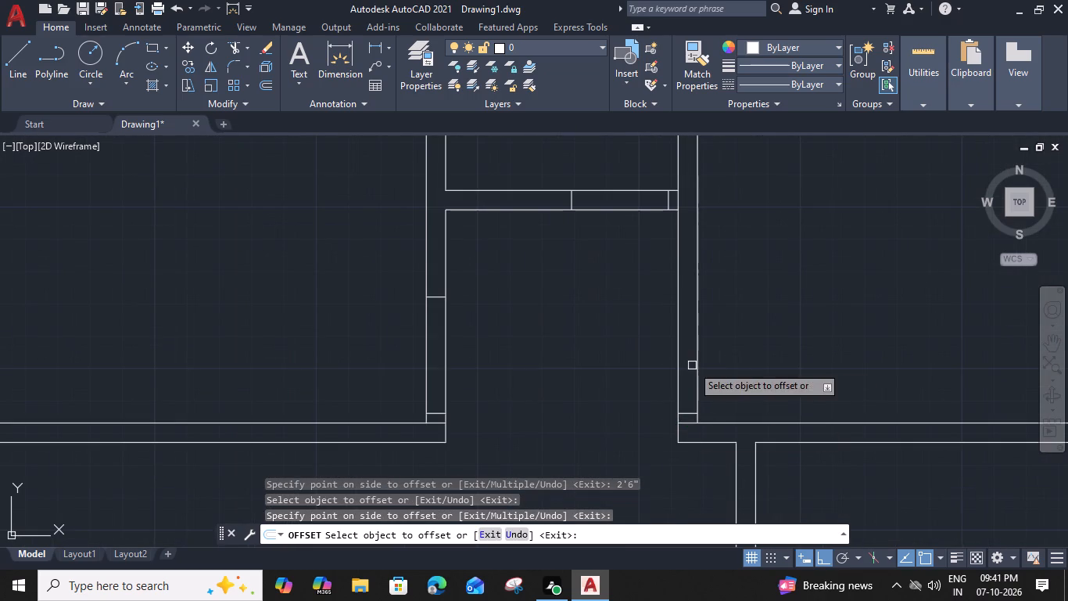
pyautogui.click(686, 415)
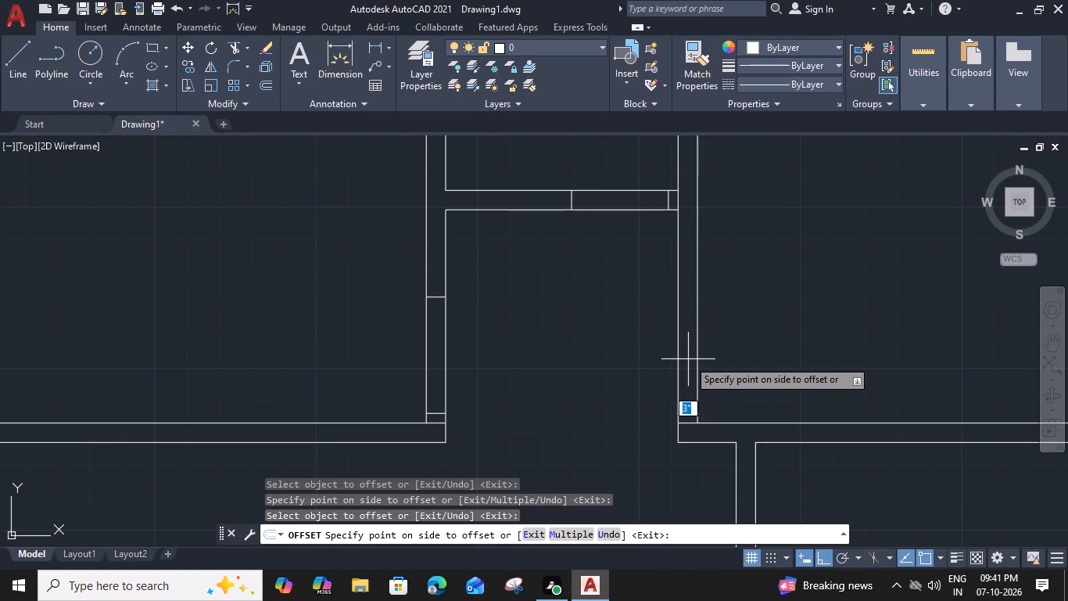
pyautogui.write("3'")
pyautogui.press('space')
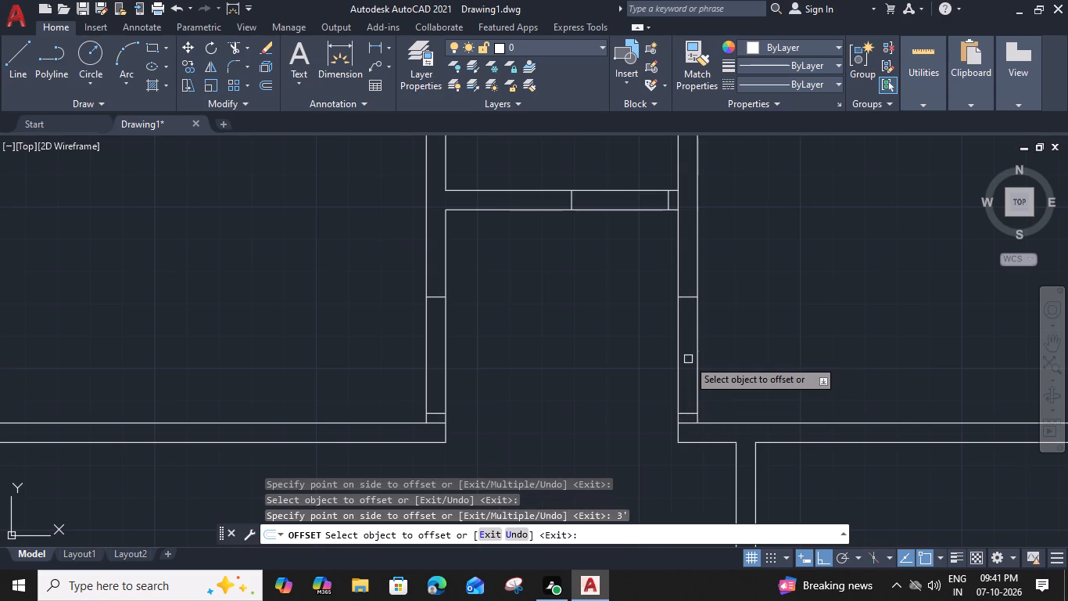
# Mark an opening in the stepped wall's lower horizontal run by offsetting its left closing line 3" right, then that copy 4' right.
pyautogui.scroll(-2, 688, 359)
pyautogui.moveTo(649, 416); pyautogui.dragTo(639, 303, button='middle')
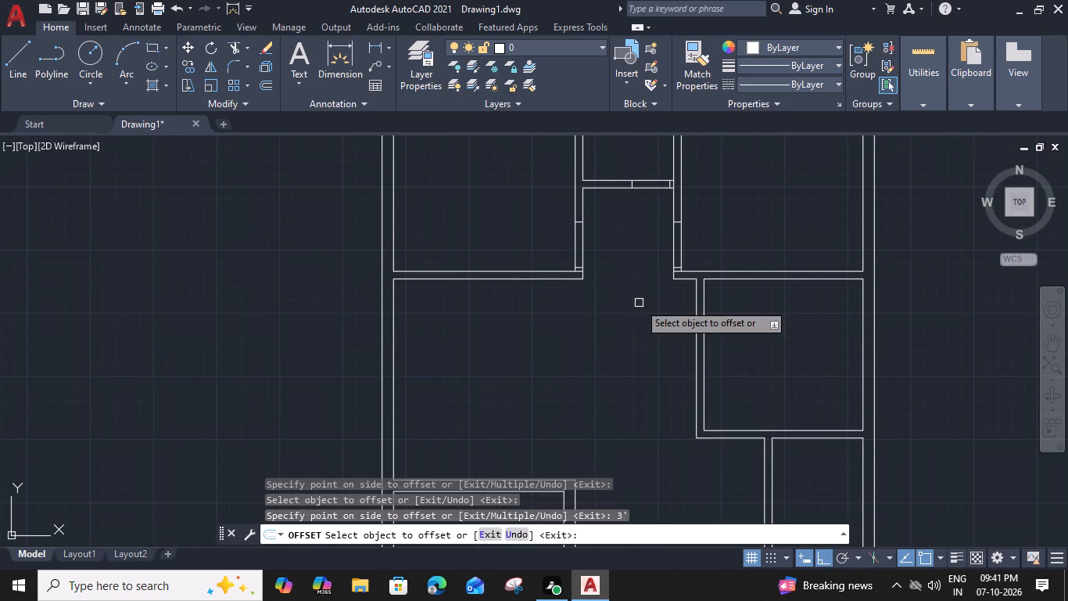
pyautogui.moveTo(643, 396); pyautogui.dragTo(644, 254, button='middle')
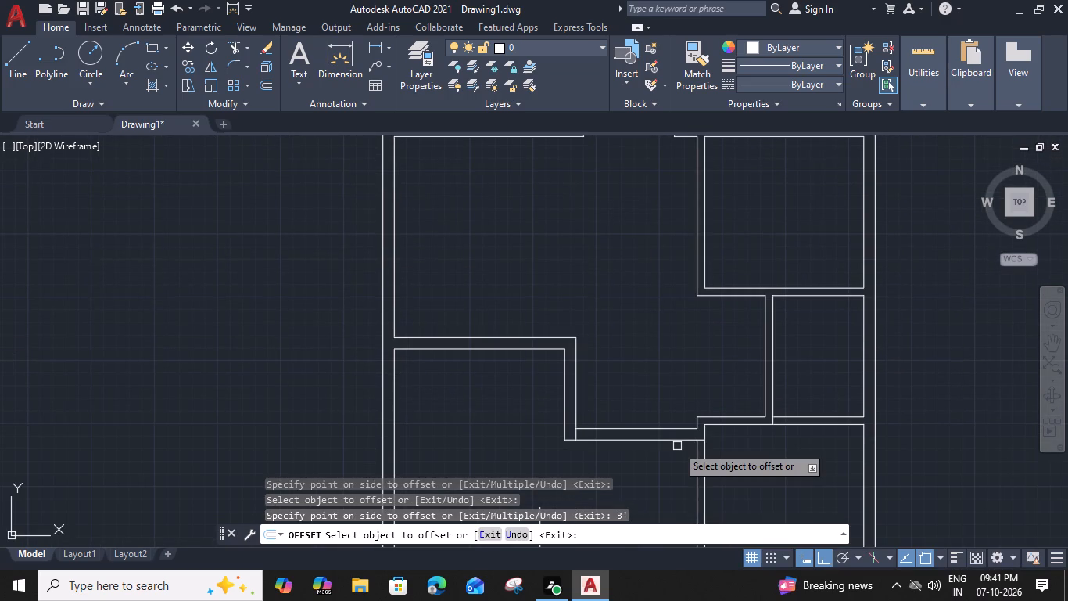
pyautogui.scroll(2, 590, 457)
pyautogui.click(558, 401)
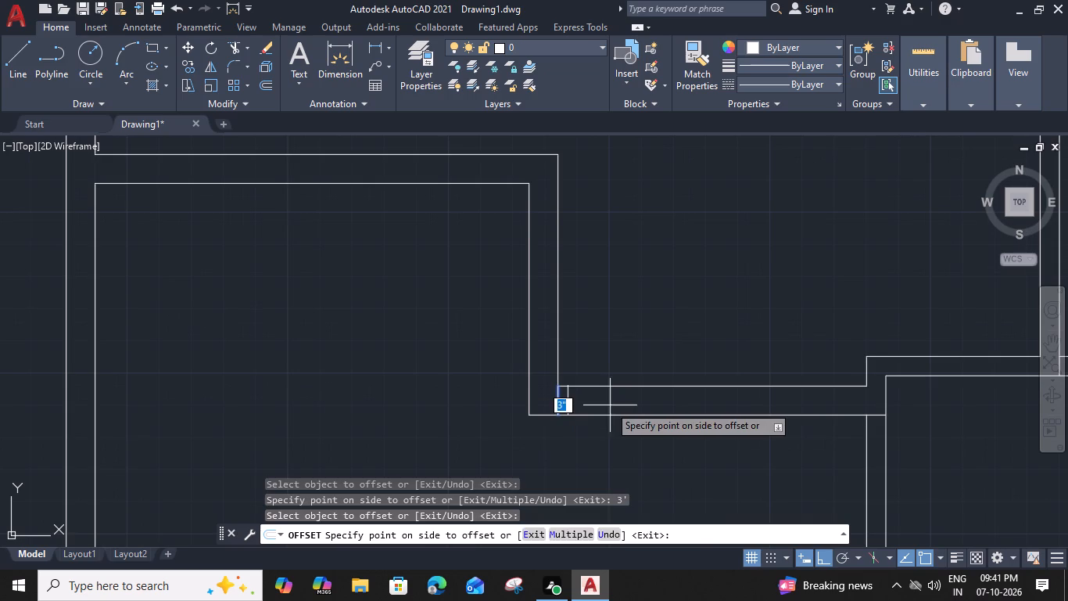
pyautogui.click(610, 405)
pyautogui.click(568, 401)
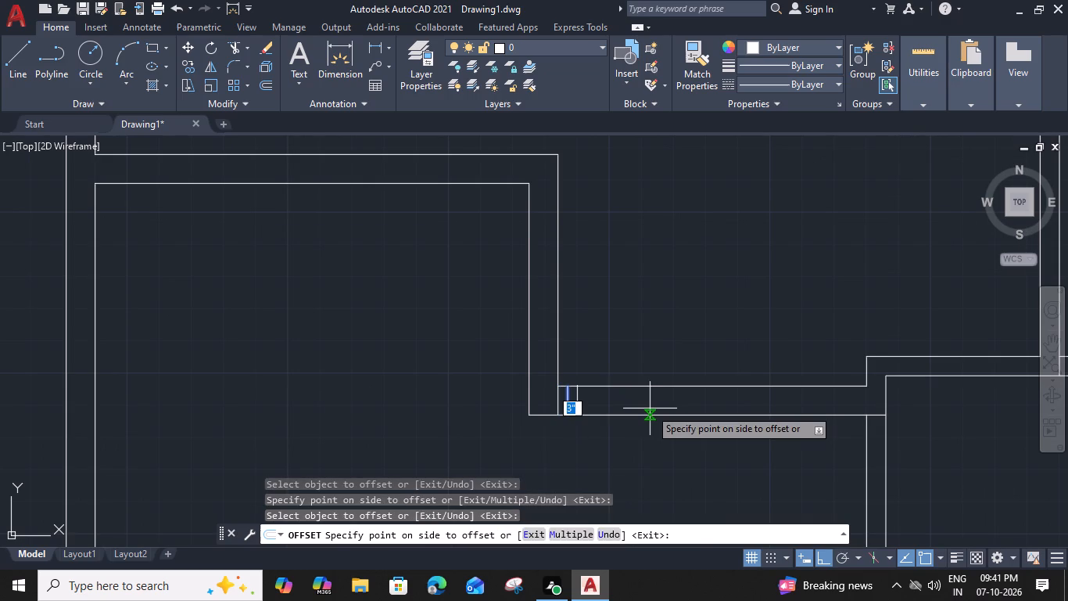
pyautogui.write("4'")
pyautogui.press('space')
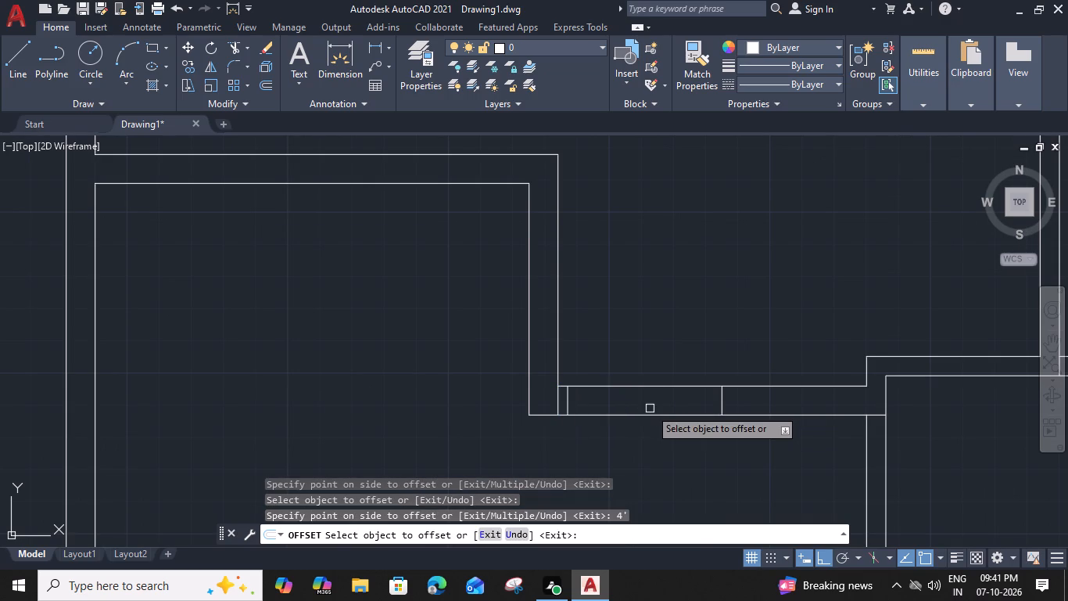
# Mark a door opening in the partition above the lower-right room by offsetting the closing line 3" right, then that copy 2'6" right.
pyautogui.scroll(-2, 650, 408)
pyautogui.moveTo(773, 449); pyautogui.dragTo(638, 431, button='middle')
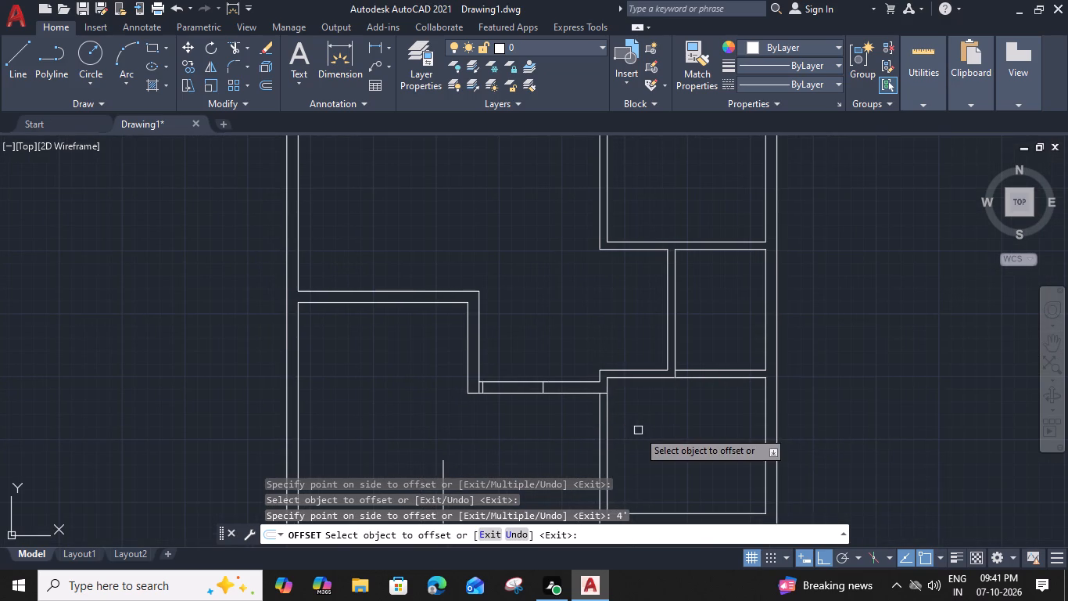
pyautogui.scroll(2, 681, 380)
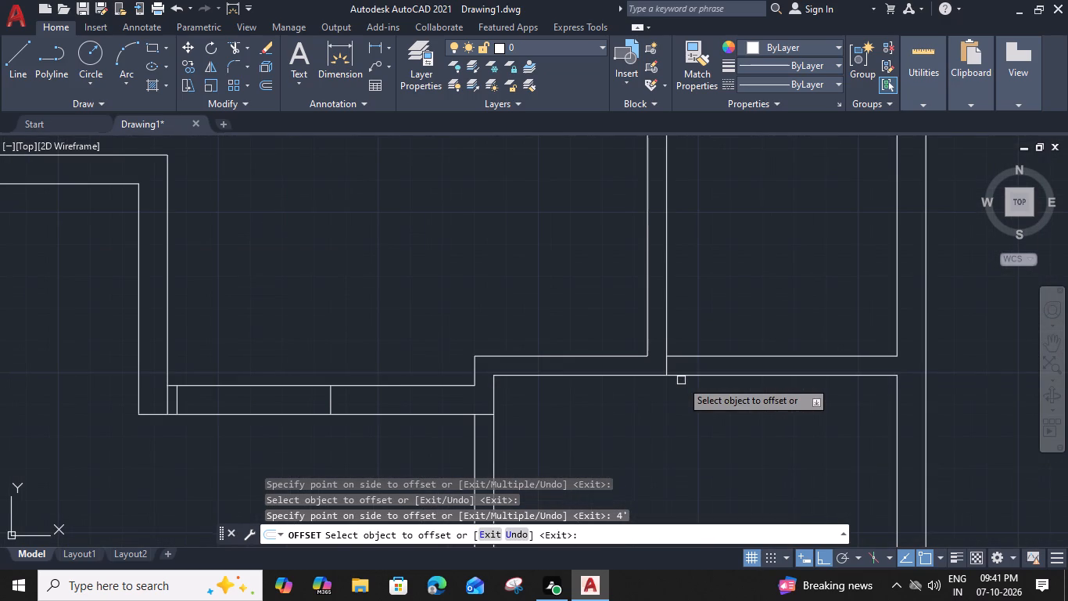
pyautogui.click(668, 366)
pyautogui.click(712, 365)
pyautogui.moveTo(708, 365); pyautogui.dragTo(644, 365, button='middle')
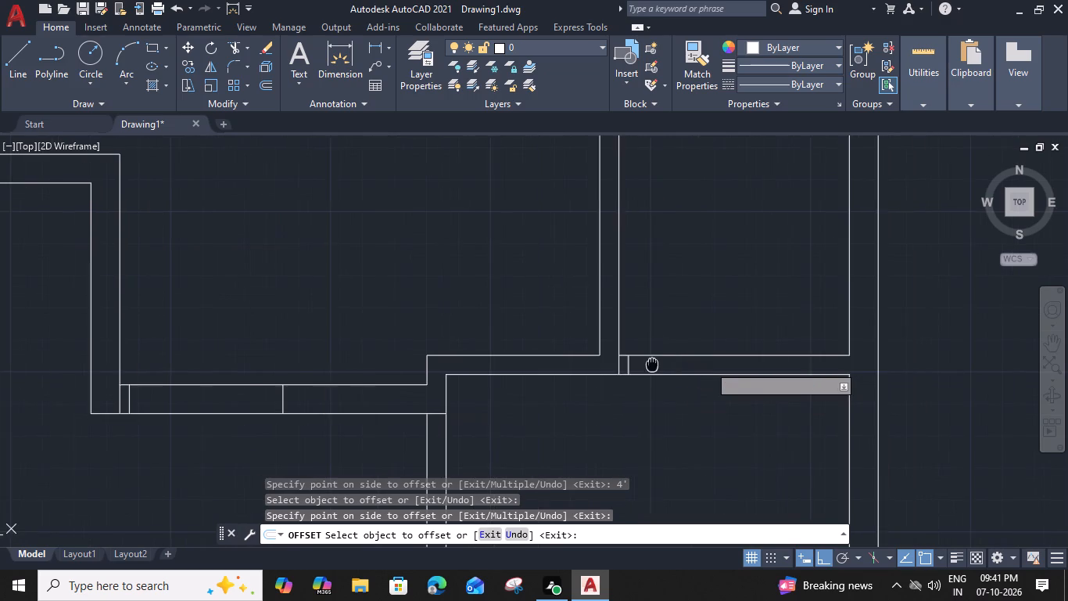
pyautogui.moveTo(644, 365); pyautogui.dragTo(627, 362, button='middle')
pyautogui.click(594, 364)
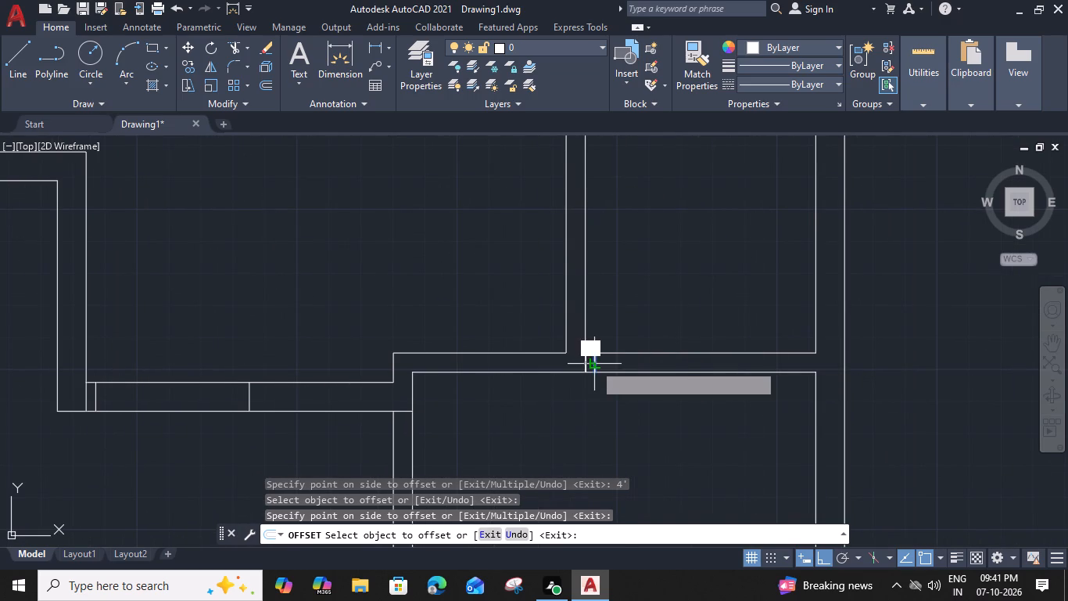
pyautogui.write("2'6")
pyautogui.hotkey('shift', '"')
pyautogui.press('Return')
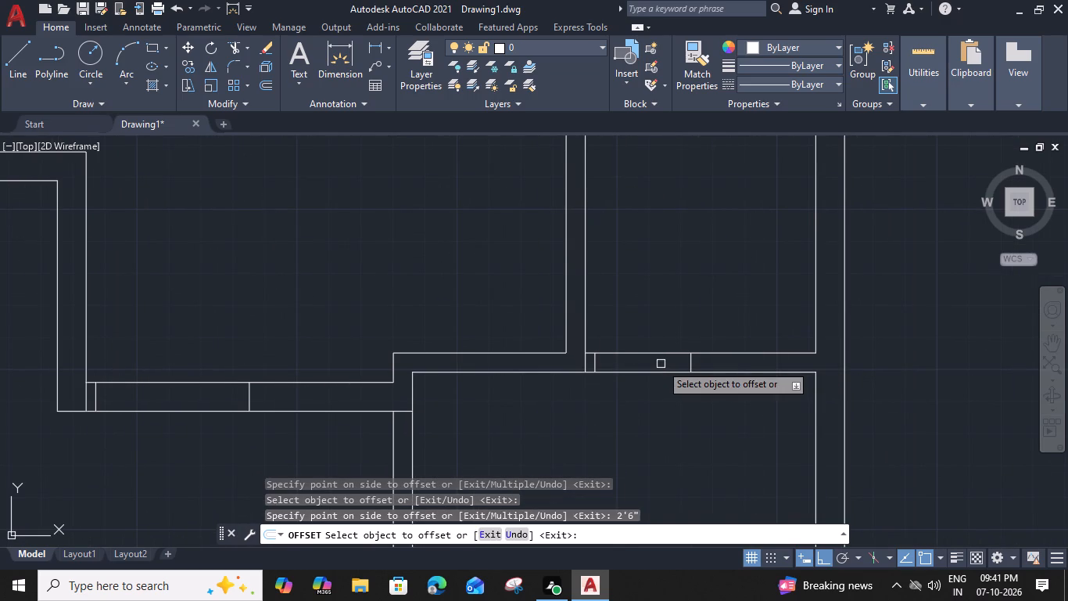
# Mark a door opening in the lower-right room's left partition by offsetting its top closing line 3" down, then that copy 3' down.
pyautogui.moveTo(655, 405); pyautogui.dragTo(860, 288, button='middle')
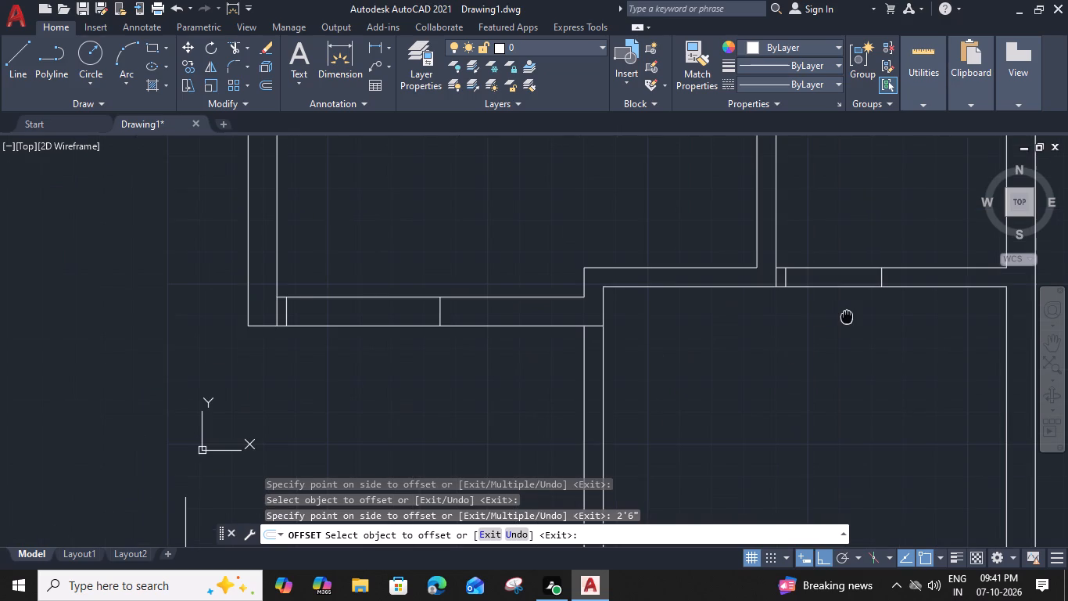
pyautogui.click(607, 293)
pyautogui.click(611, 366)
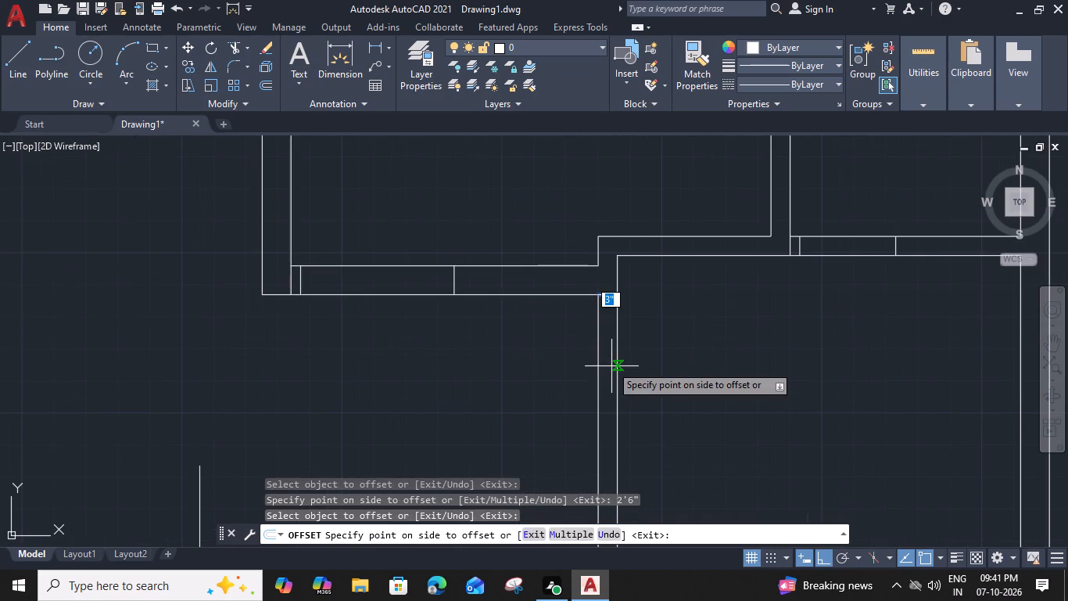
pyautogui.click(608, 305)
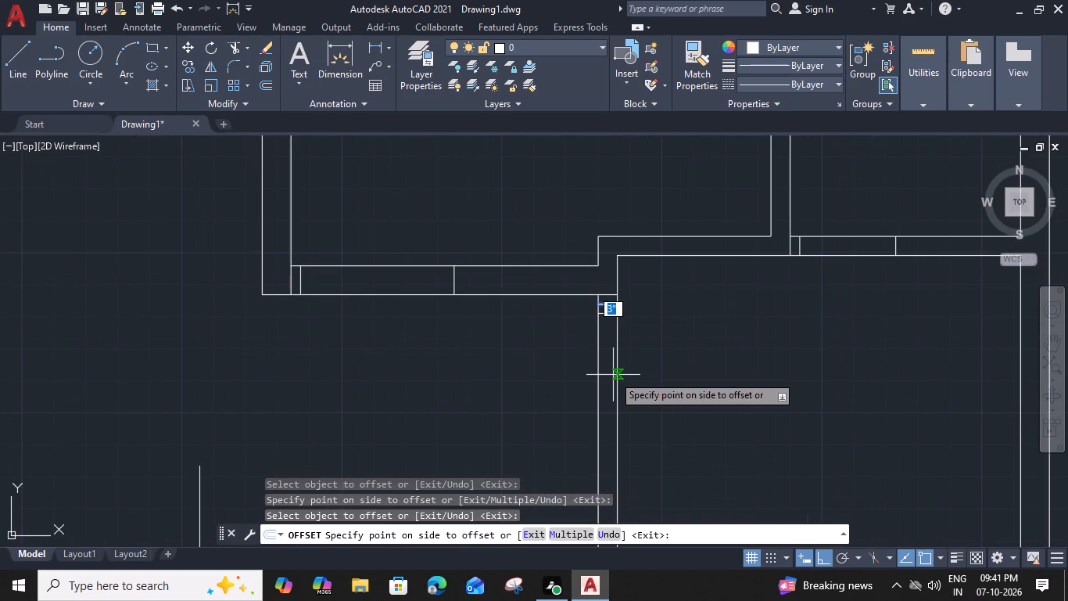
pyautogui.write("3'")
pyautogui.press('space')
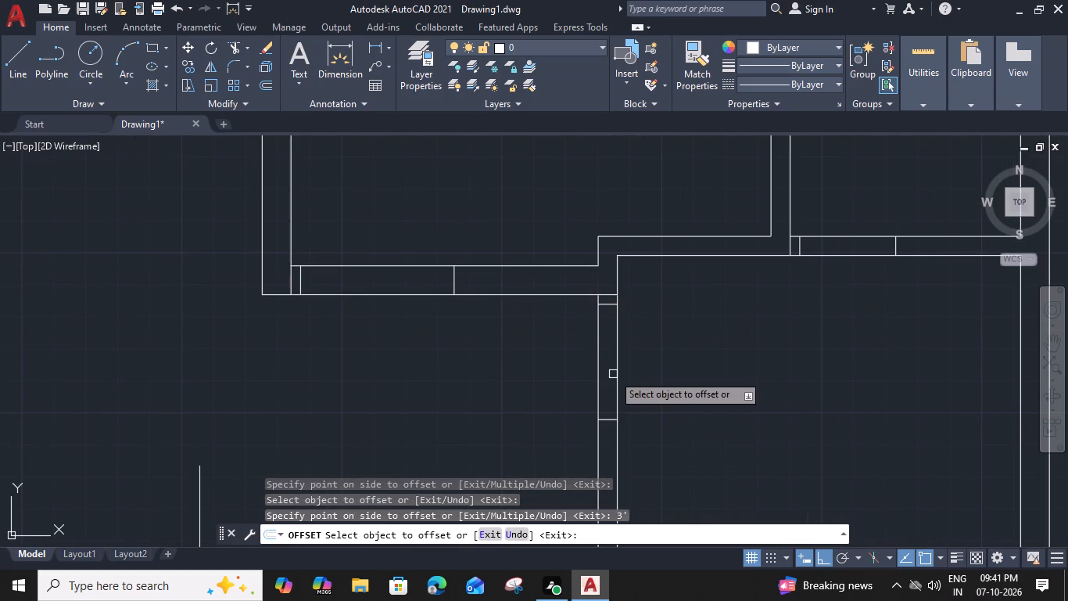
pyautogui.press('Escape')
# Trim the closing line and both wall lines to cut the 3' door opening in the lower-right room's left partition.
pyautogui.write('tr')
pyautogui.press('space')
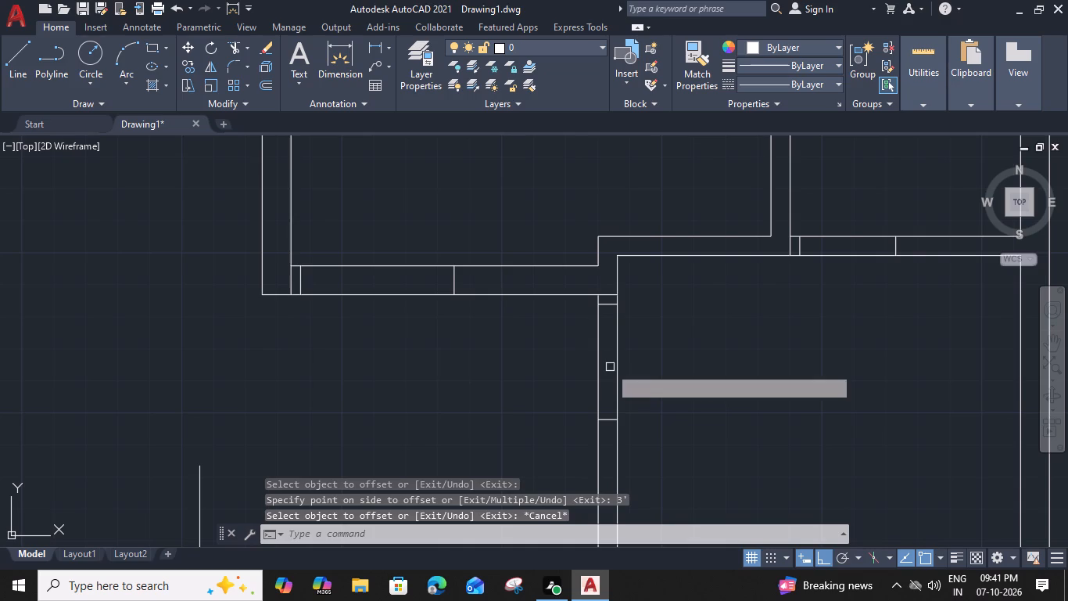
pyautogui.click(609, 296)
pyautogui.click(617, 370)
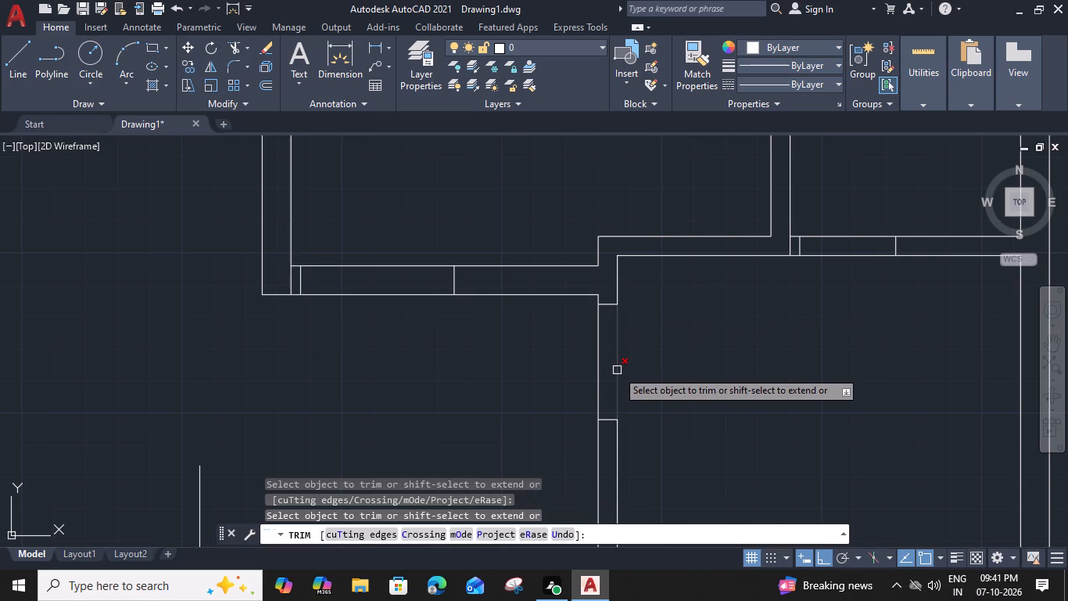
pyautogui.click(602, 363)
# Trim the closing line and both wall lines to cut the 4' opening in the stepped wall's lower horizontal run.
pyautogui.click(289, 277)
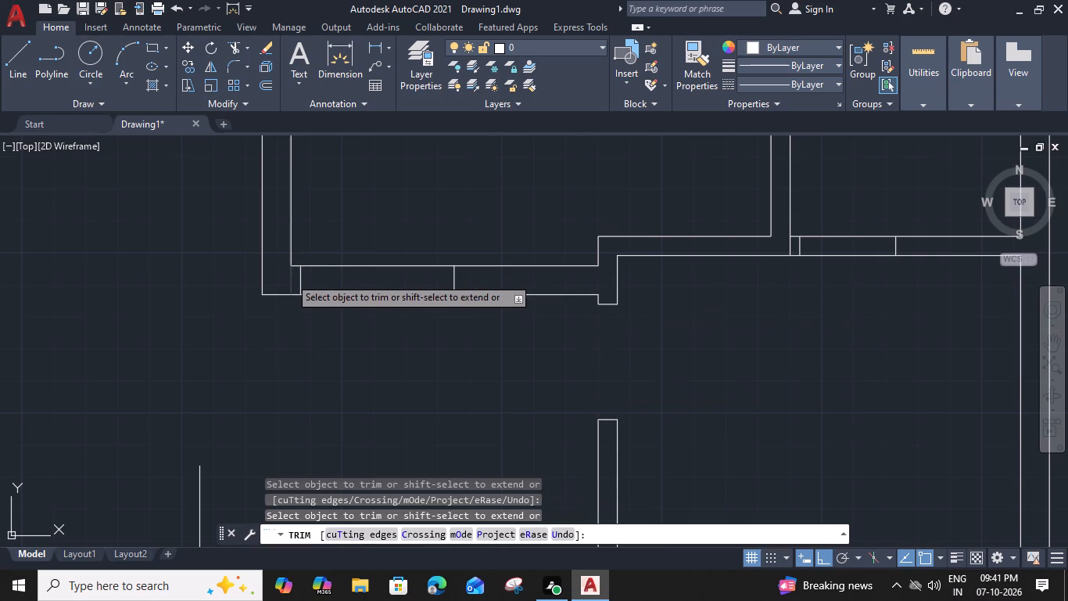
pyautogui.click(360, 267)
pyautogui.click(369, 294)
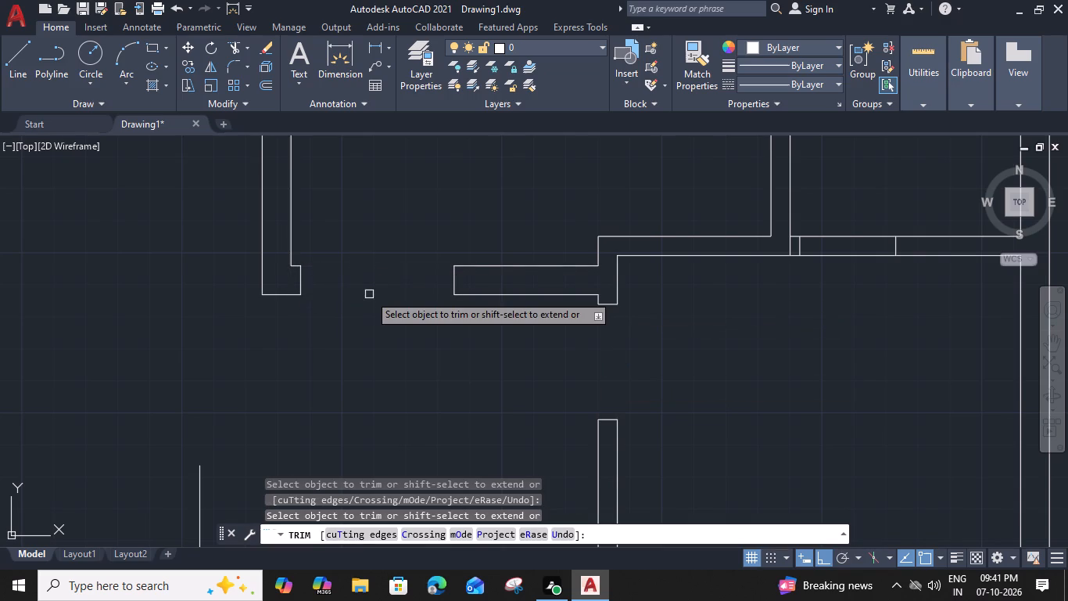
# Trim the closing line and both wall lines to cut the 2'6" door opening in the partition above the lower-right room.
pyautogui.moveTo(793, 250); pyautogui.dragTo(564, 281, button='middle')
pyautogui.click(560, 276)
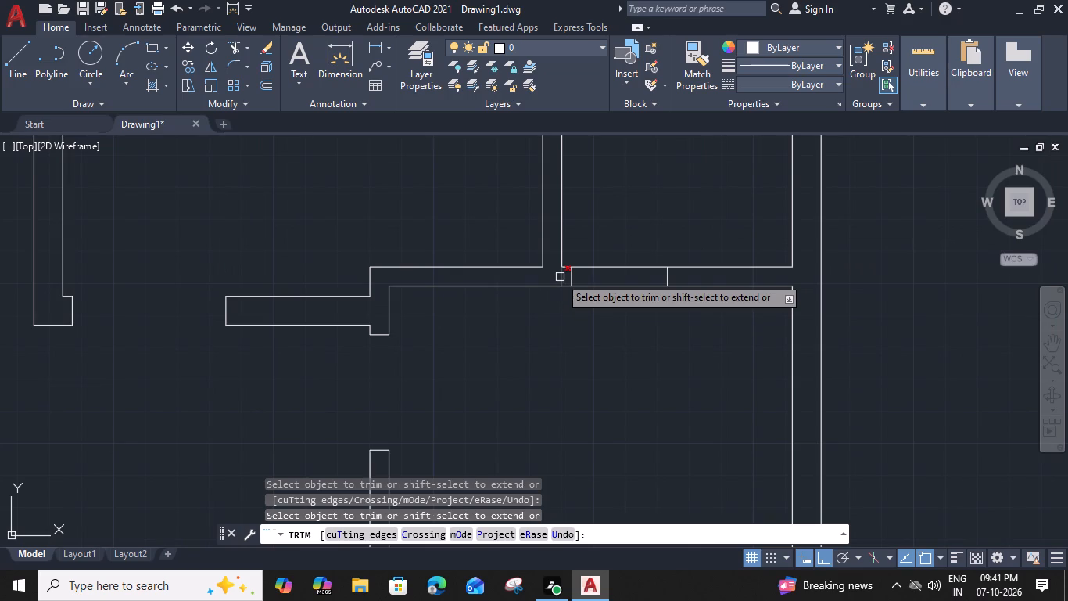
pyautogui.click(608, 268)
pyautogui.click(610, 286)
# Trim both wall lines and the closing line to cut the door opening at the lower end of the upper-right room's left partition.
pyautogui.scroll(-2, 610, 288)
pyautogui.moveTo(460, 280); pyautogui.dragTo(471, 293, button='middle')
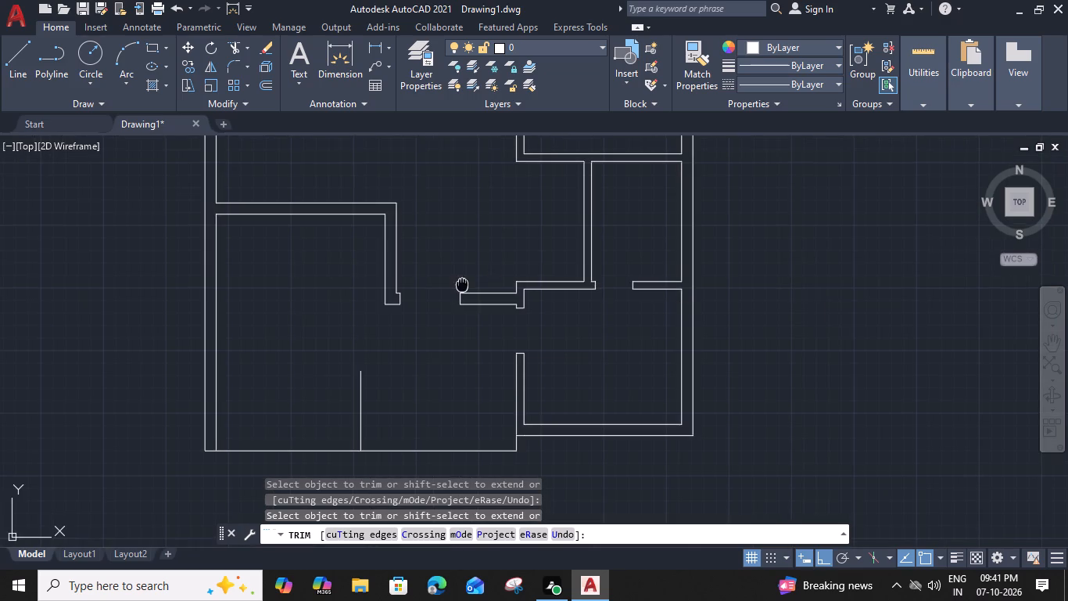
pyautogui.moveTo(471, 293); pyautogui.dragTo(551, 564, button='middle')
pyautogui.scroll(1, 595, 254)
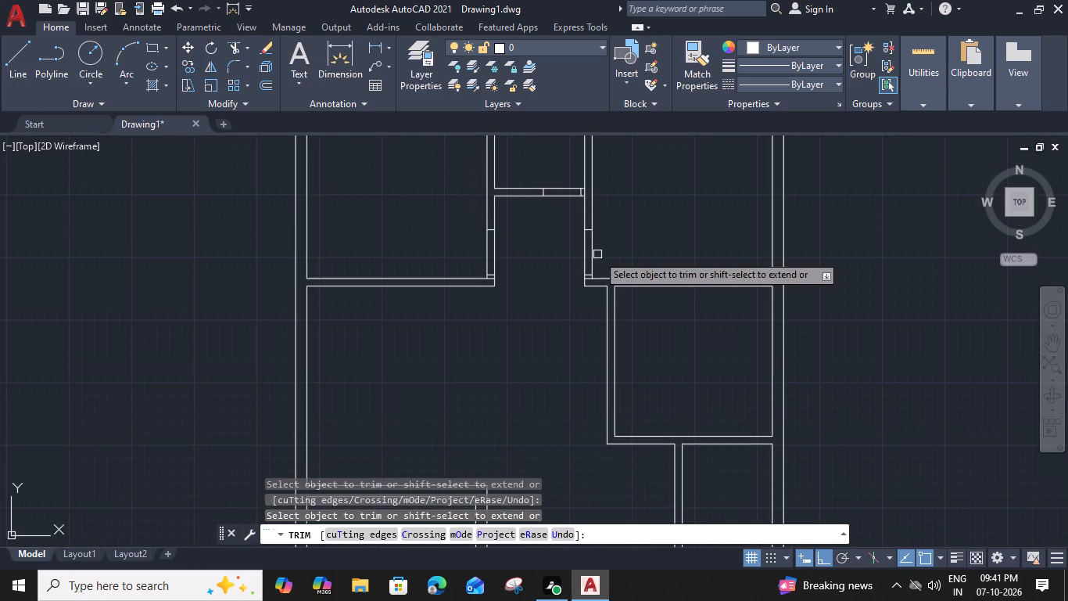
pyautogui.click(592, 251)
pyautogui.click(579, 252)
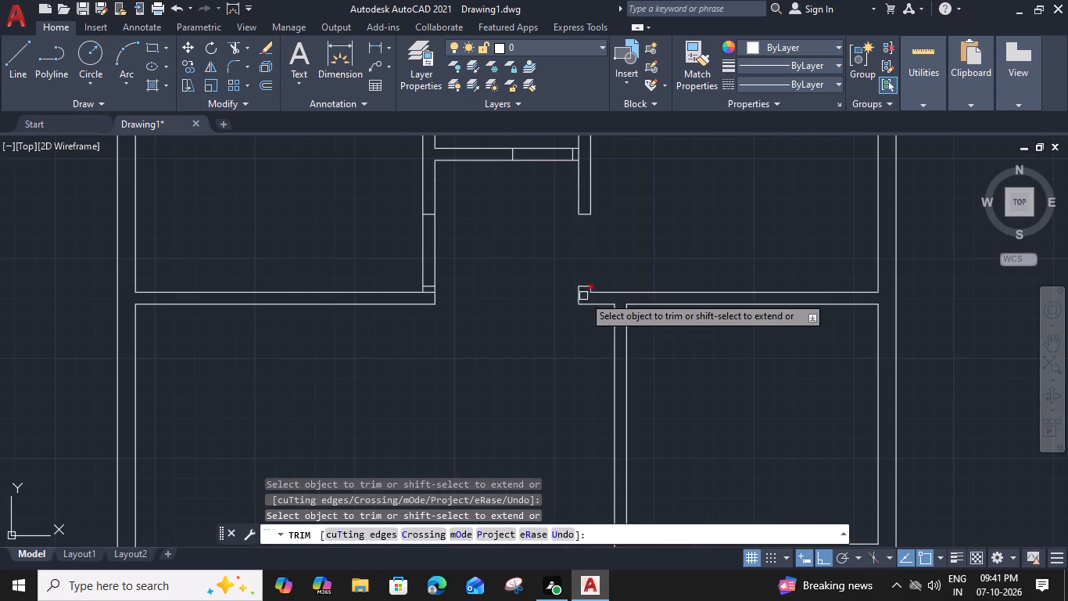
pyautogui.scroll(2, 583, 296)
pyautogui.click(586, 288)
# Trim both wall lines and the closing line to cut the door opening at the lower end of the upper-left room's right partition.
pyautogui.scroll(-4, 586, 288)
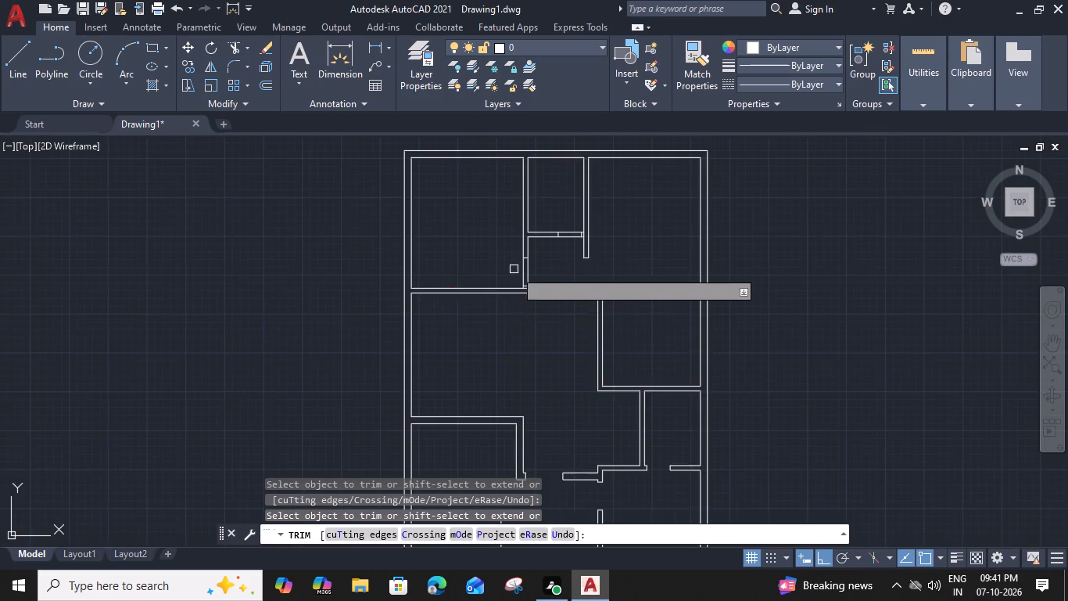
pyautogui.scroll(2, 526, 275)
pyautogui.click(528, 274)
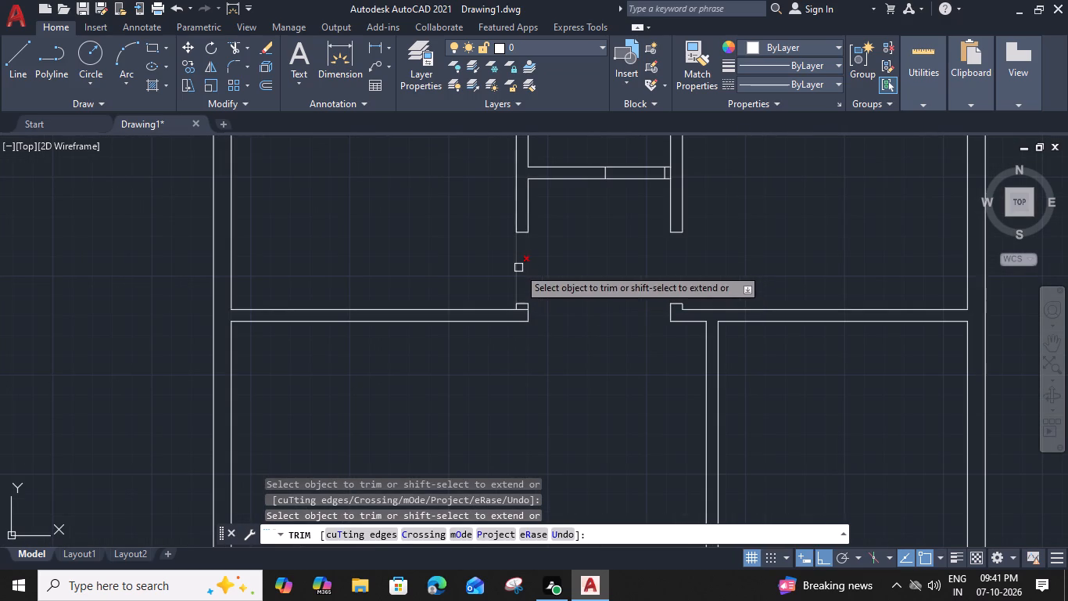
pyautogui.click(518, 267)
pyautogui.scroll(2, 522, 309)
pyautogui.click(525, 306)
# Trim the closing line and both wall lines to cut the door opening in the small top-centre room's bottom partition, and end the Trim command.
pyautogui.scroll(-3, 525, 306)
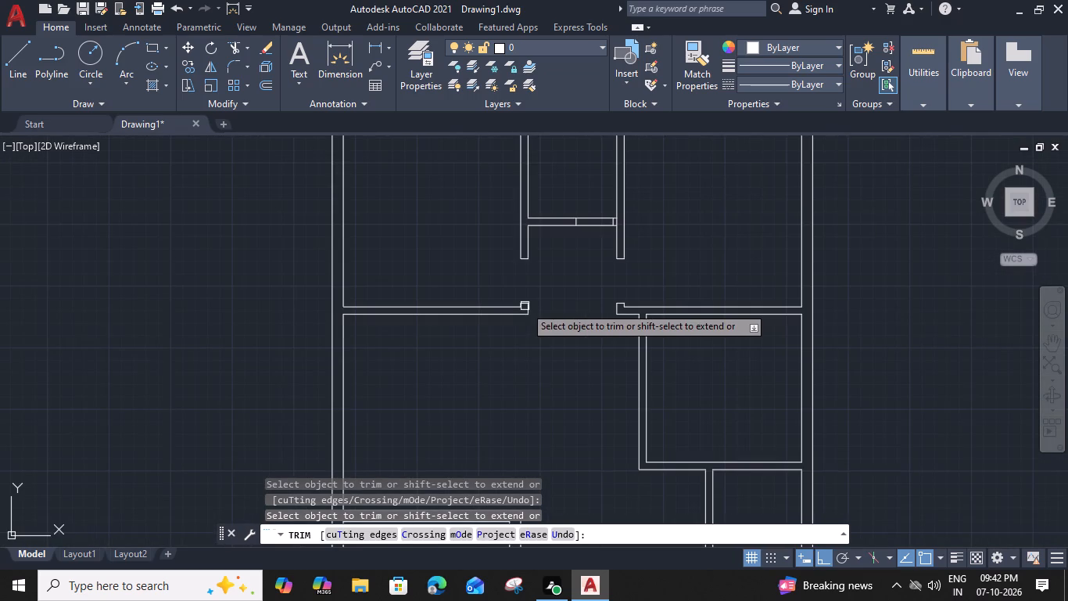
pyautogui.moveTo(564, 272); pyautogui.dragTo(541, 336, button='middle')
pyautogui.scroll(3, 600, 284)
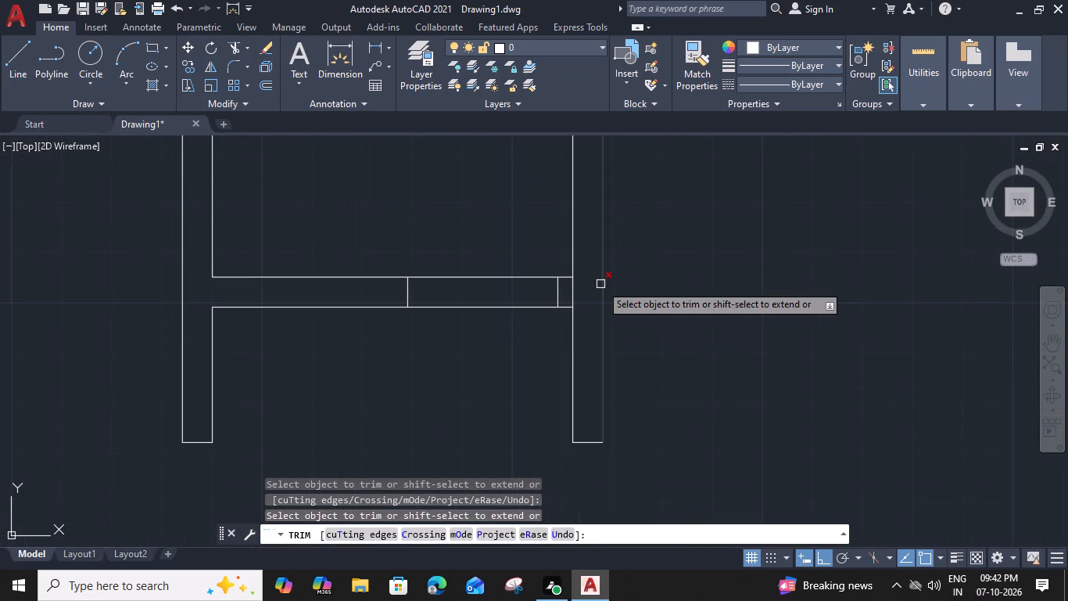
pyautogui.click(572, 288)
pyautogui.click(514, 304)
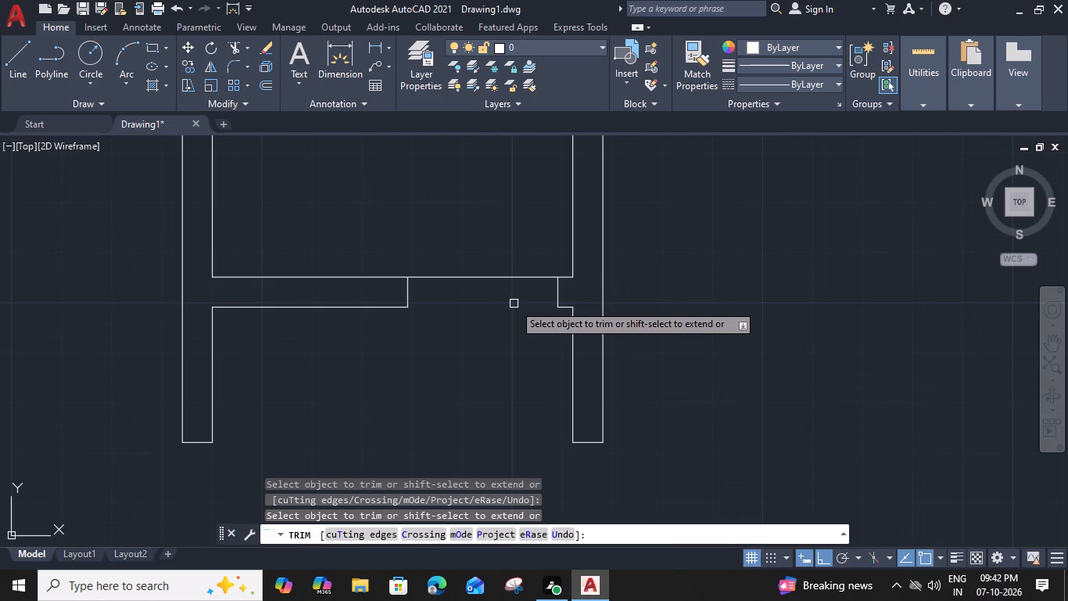
pyautogui.click(519, 279)
pyautogui.scroll(-3, 519, 279)
pyautogui.moveTo(525, 330); pyautogui.dragTo(533, 314, button='middle')
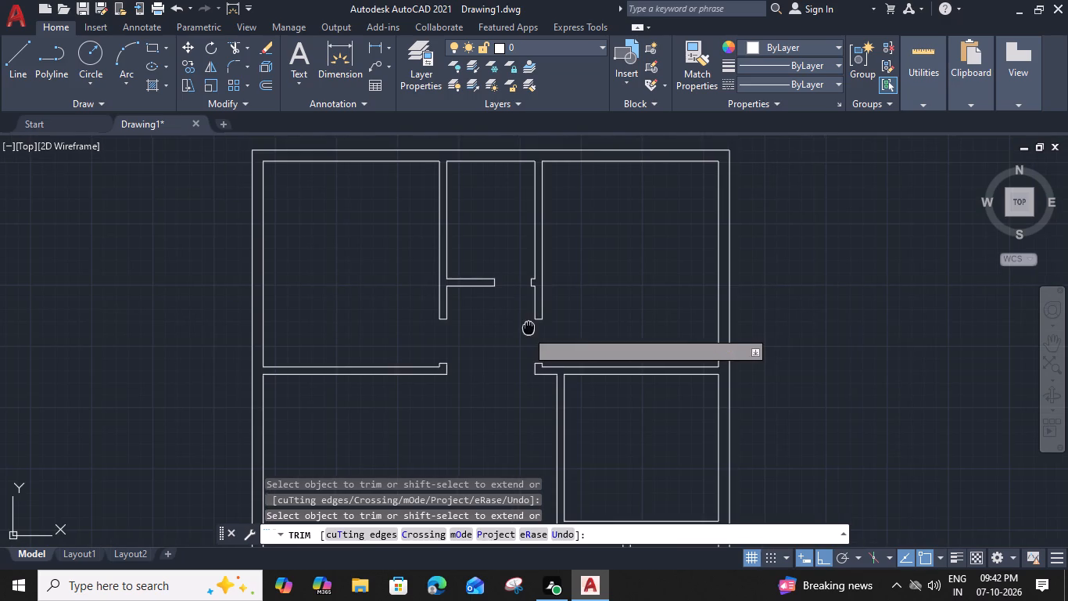
pyautogui.moveTo(533, 314); pyautogui.dragTo(586, 243, button='middle')
pyautogui.scroll(-1, 564, 380)
pyautogui.moveTo(564, 380); pyautogui.dragTo(575, 254, button='middle')
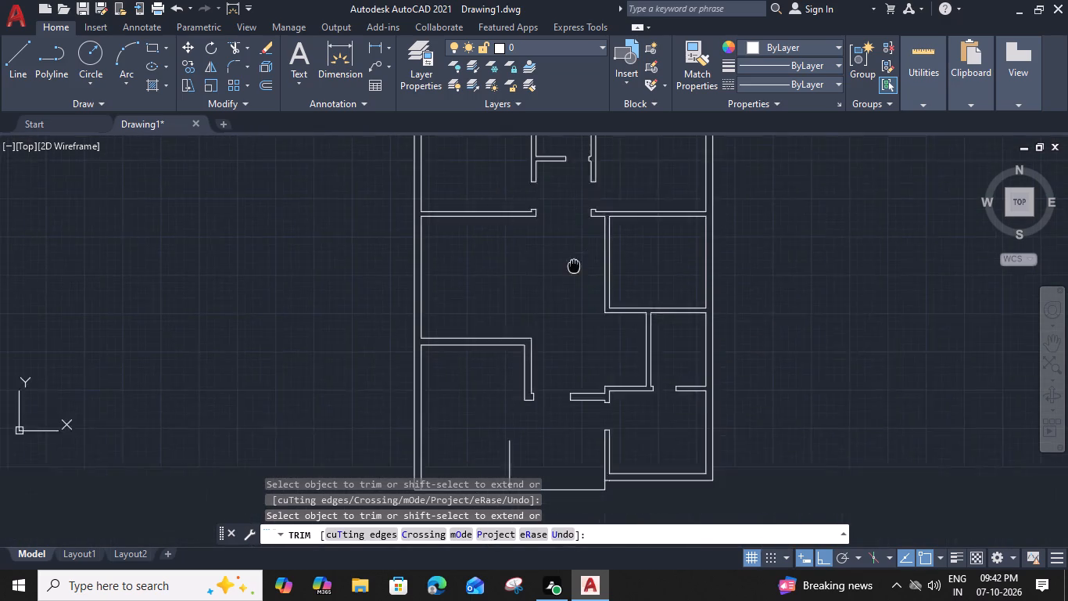
pyautogui.moveTo(575, 254); pyautogui.dragTo(578, 236, button='middle')
pyautogui.press('Escape')
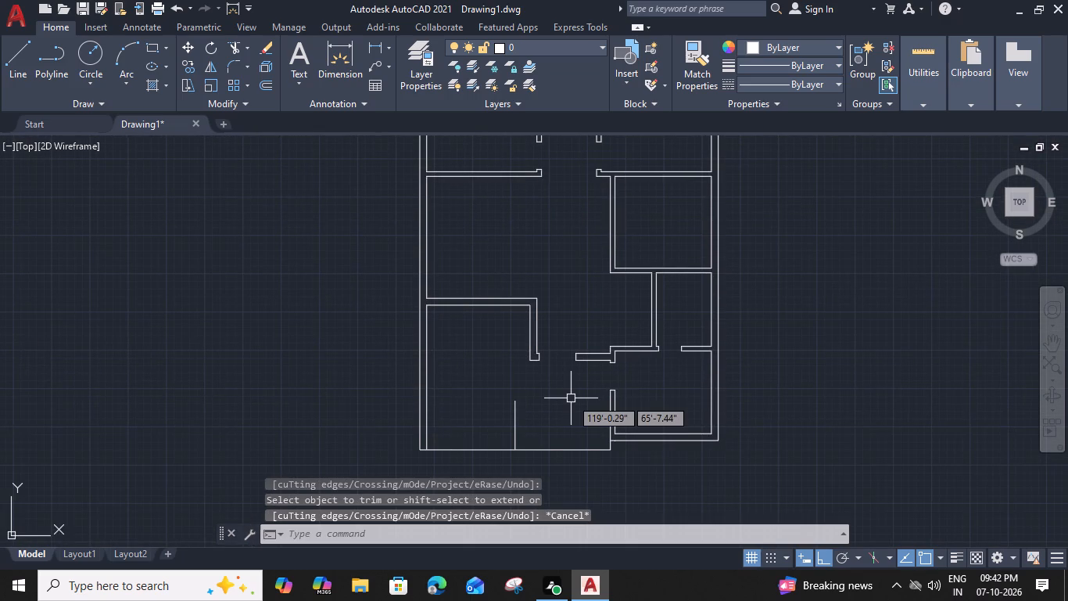
pyautogui.moveTo(560, 412); pyautogui.dragTo(646, 361, button='middle')
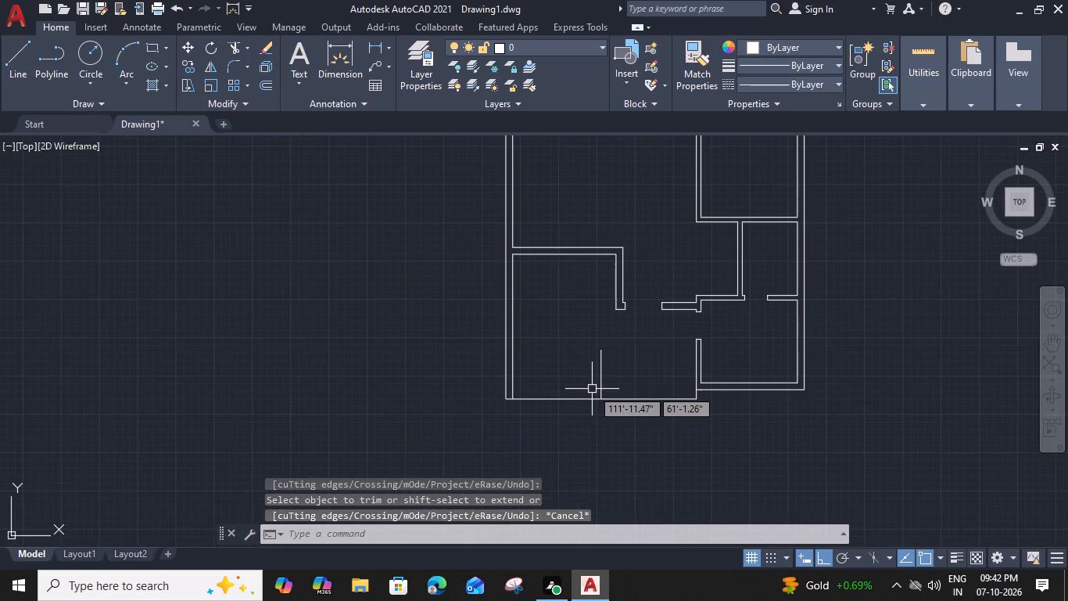
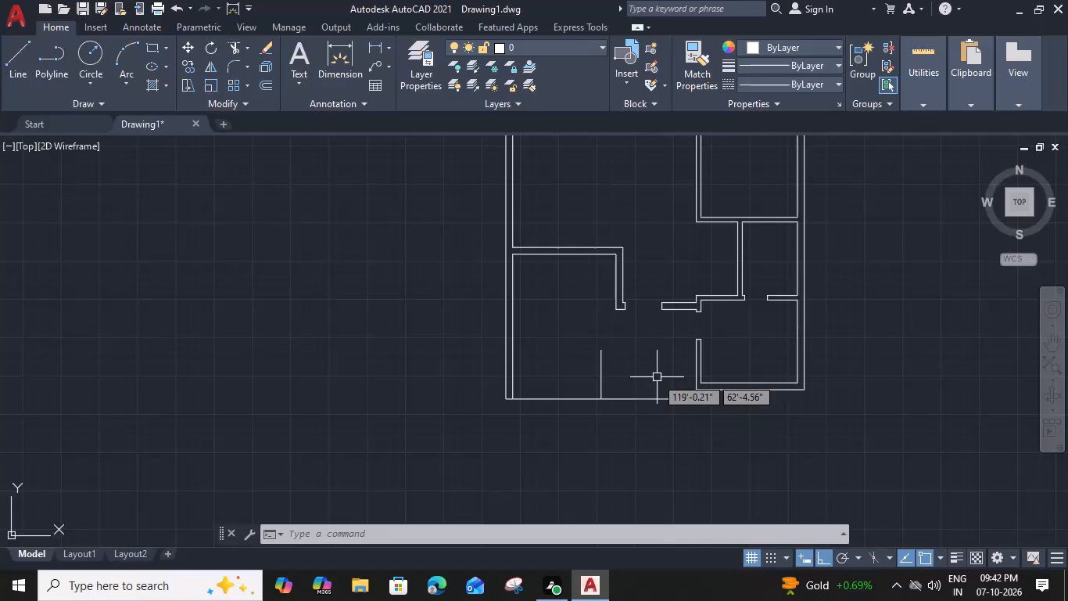
# Offset the short vertical line on the bottom wall 1' toward the lower-right room.
pyautogui.scroll(1, 629, 376)
pyautogui.click(585, 373)
pyautogui.write('o')
pyautogui.press('space')
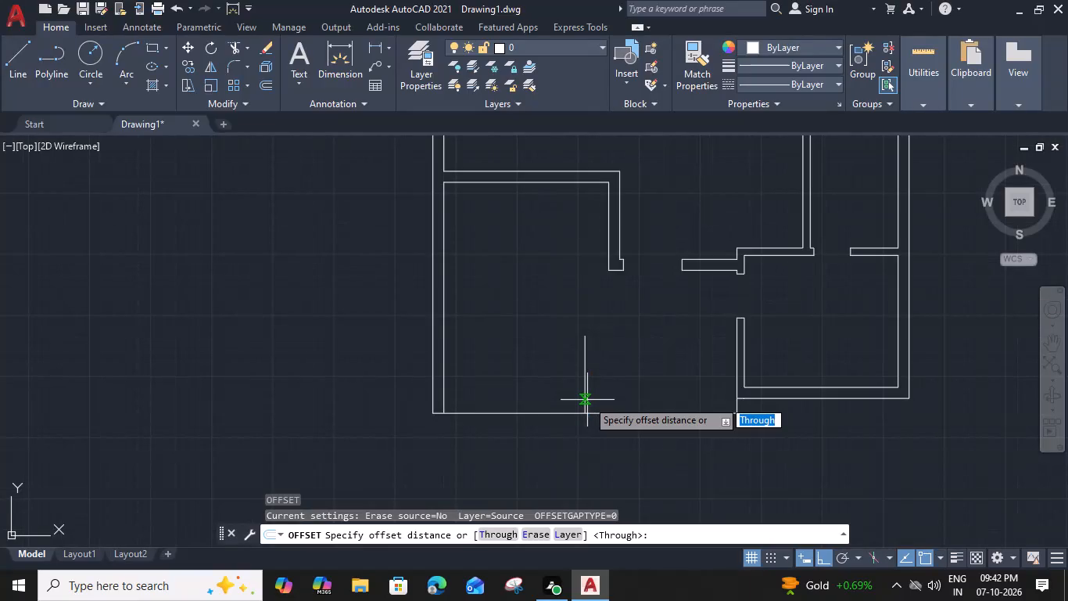
pyautogui.write("1'")
pyautogui.press('space')
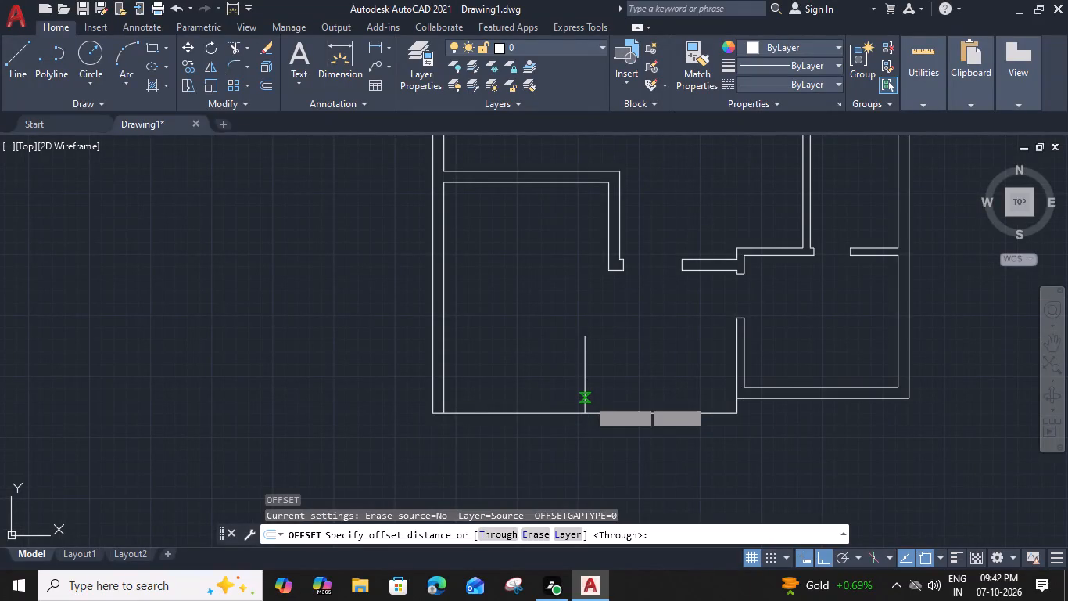
pyautogui.click(603, 395)
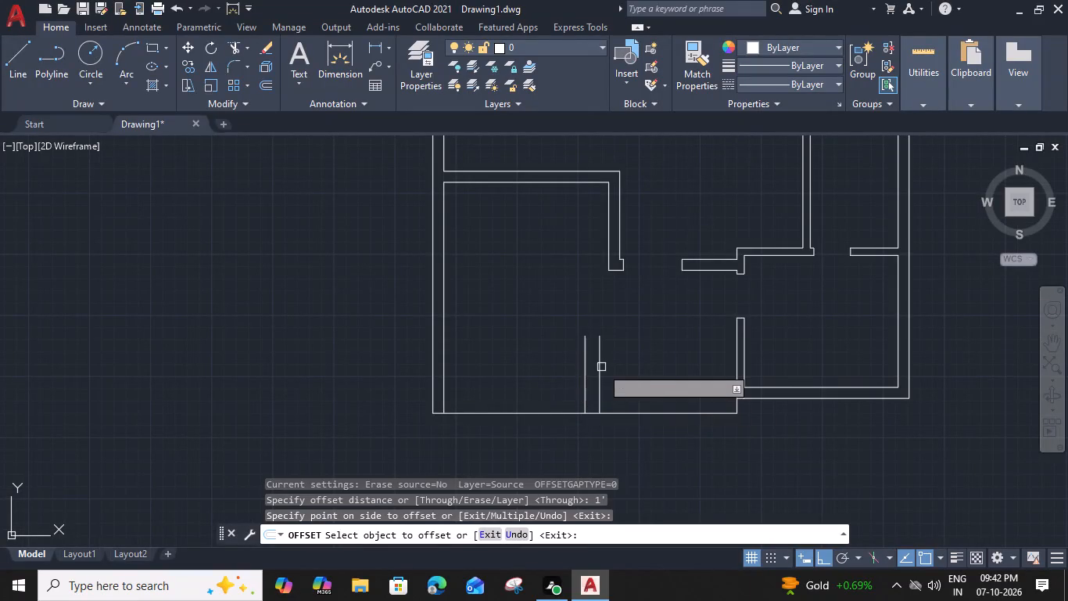
pyautogui.press('Escape')
# Draw a horizontal line from the lower-right room's left wall to the offset vertical line.
pyautogui.write('l')
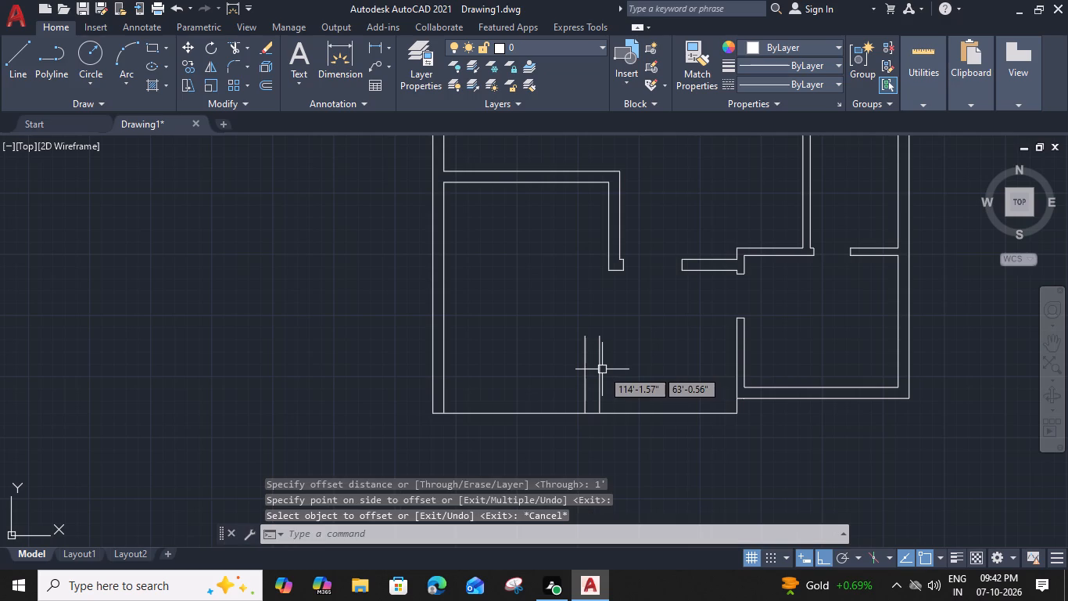
pyautogui.press('space')
pyautogui.click(736, 354)
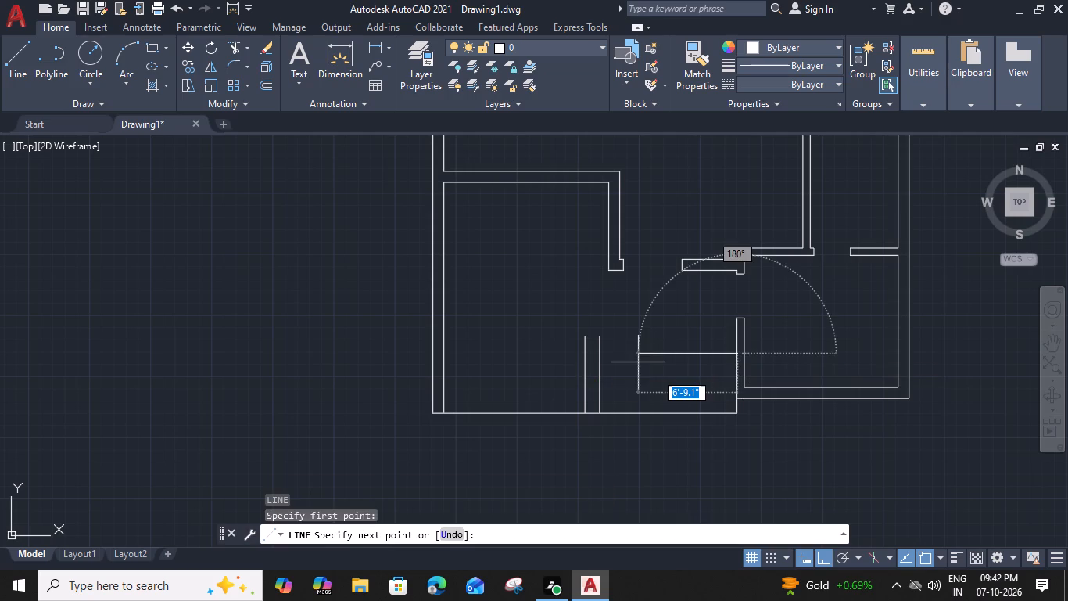
pyautogui.click(599, 351)
pyautogui.press('Escape')
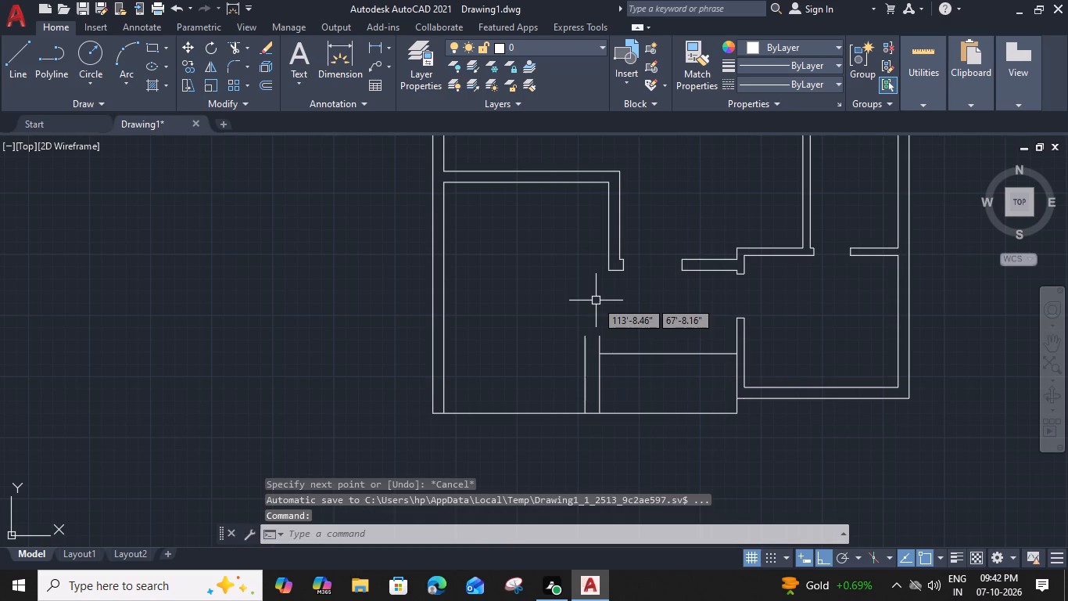
# Draw a line closing the top ends of the two short vertical lines.
pyautogui.write('l')
pyautogui.press('space')
pyautogui.scroll(3, 604, 355)
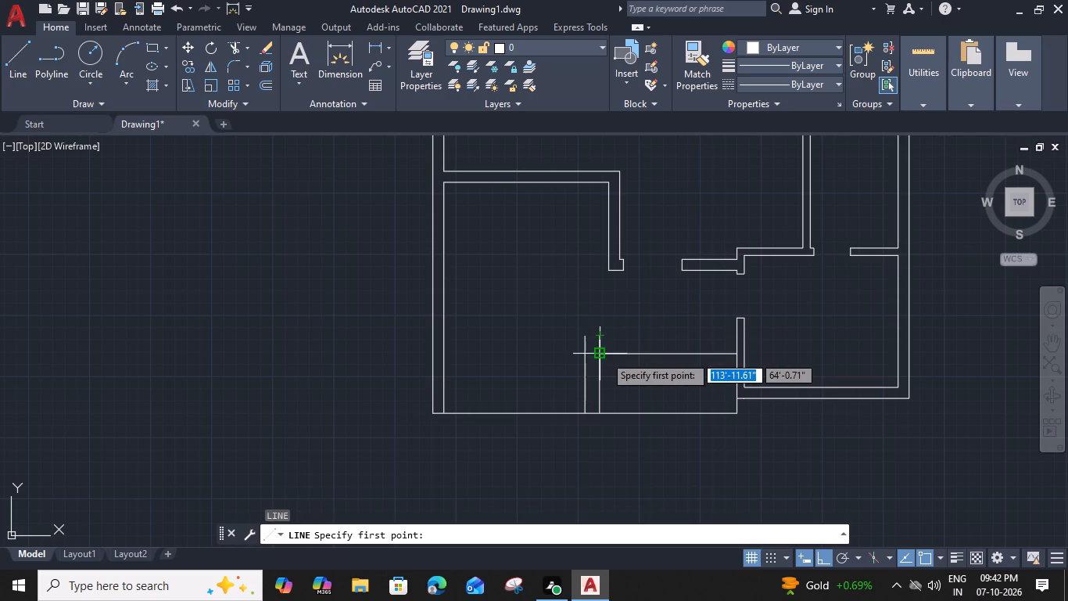
pyautogui.click(585, 279)
pyautogui.click(525, 275)
pyautogui.press('Escape')
# Offset the bottom boundary line of the lower-left area 6" inward.
pyautogui.scroll(-3, 525, 275)
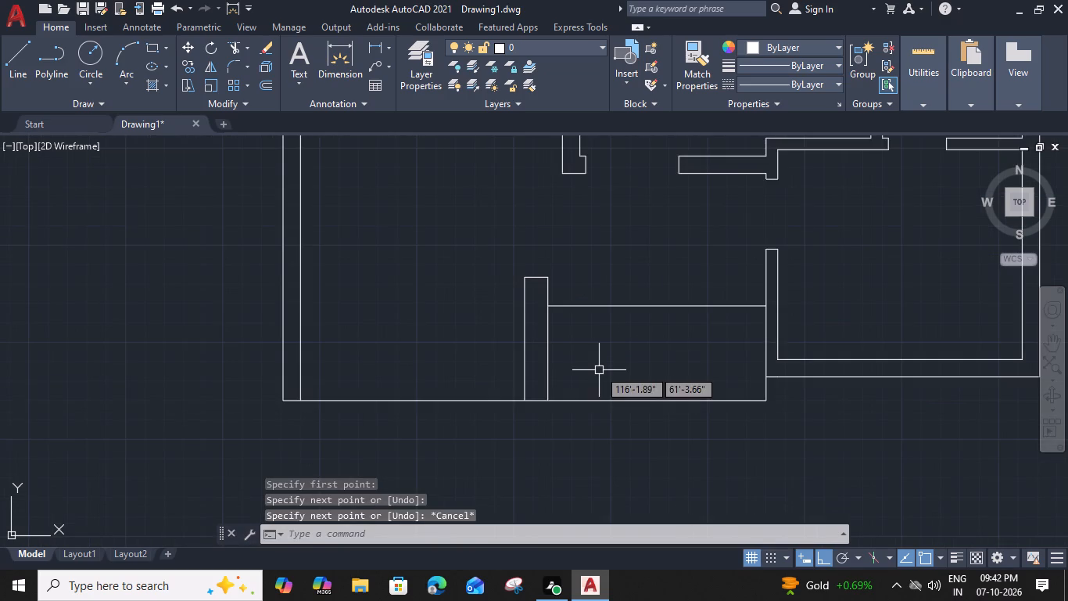
pyautogui.moveTo(604, 369); pyautogui.dragTo(645, 416, button='middle')
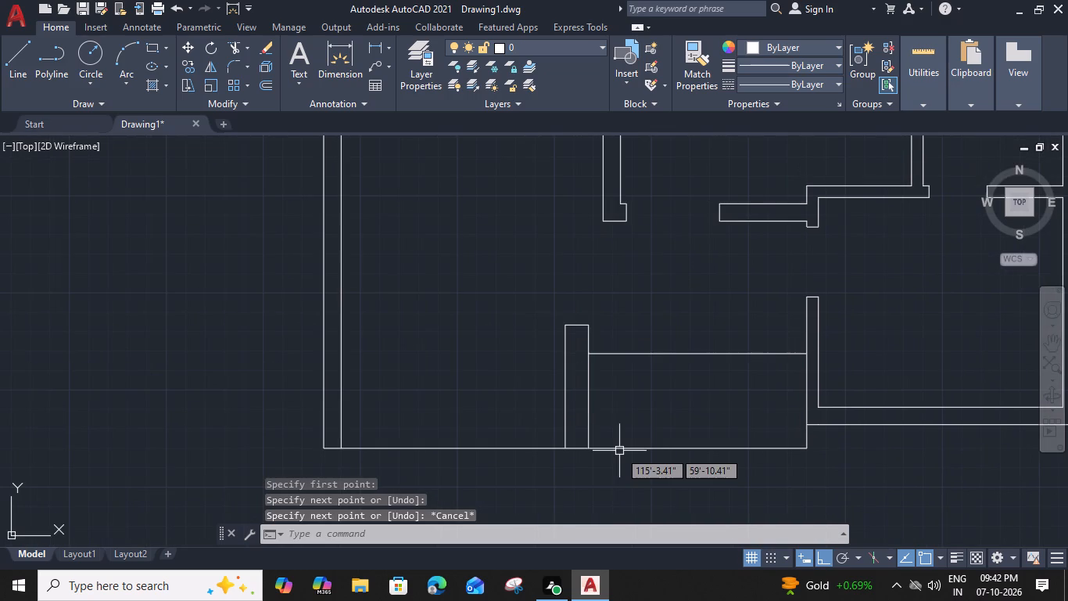
pyautogui.click(619, 448)
pyautogui.press('o')
pyautogui.press('space')
pyautogui.write('6"')
pyautogui.press('Return')
pyautogui.click(629, 416)
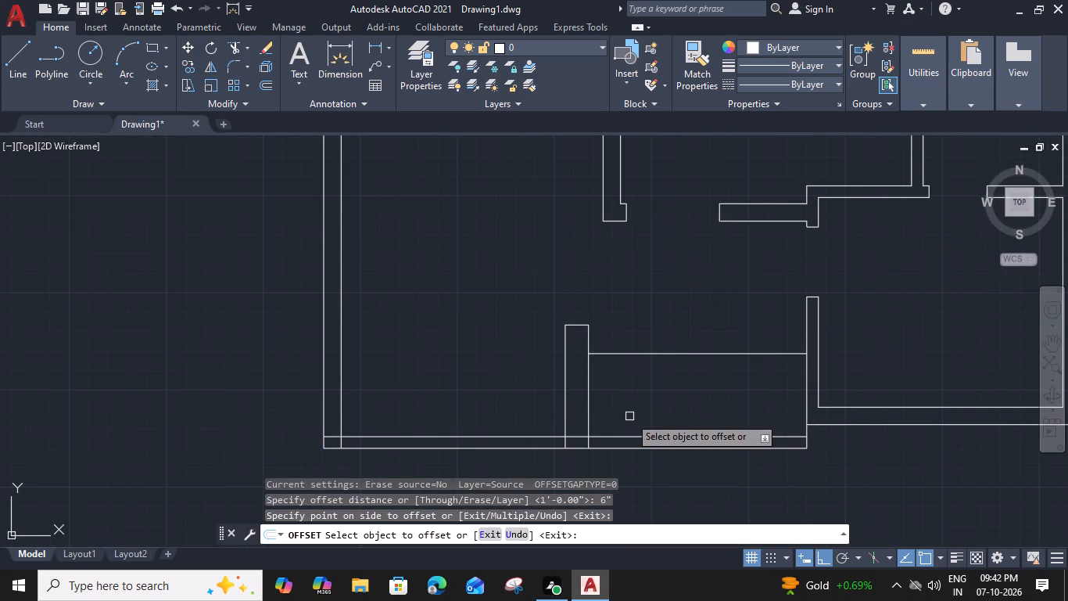
pyautogui.press('Escape')
# Trim the overlapping wall lines where the 1' vertical wall meets the 6" bottom wall.
pyautogui.write('tr')
pyautogui.press('space')
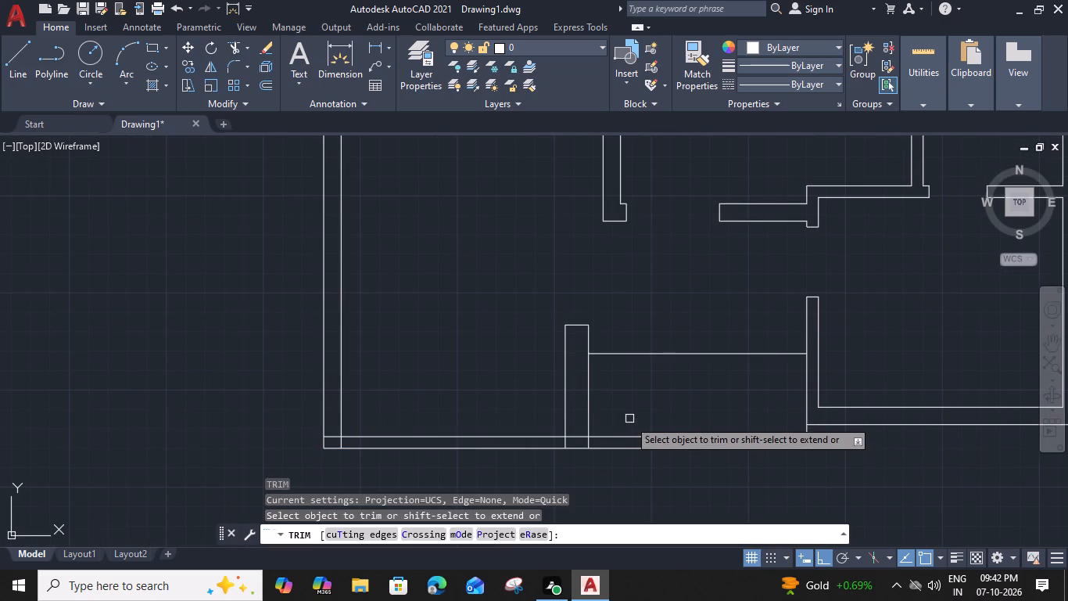
pyautogui.moveTo(649, 406); pyautogui.dragTo(737, 380, button='middle')
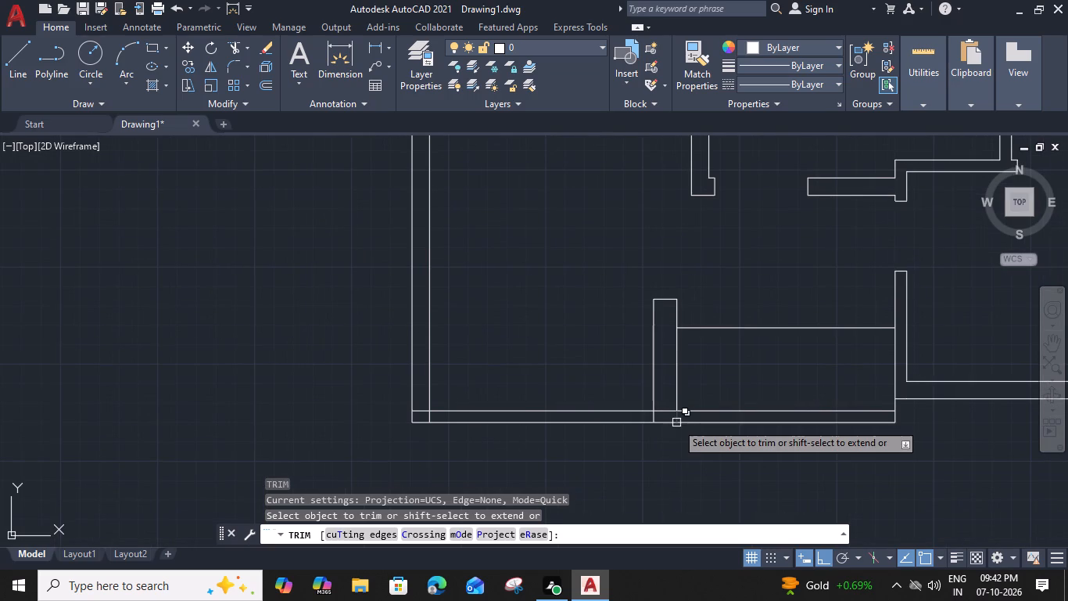
pyautogui.scroll(2, 676, 417)
pyautogui.click(676, 418)
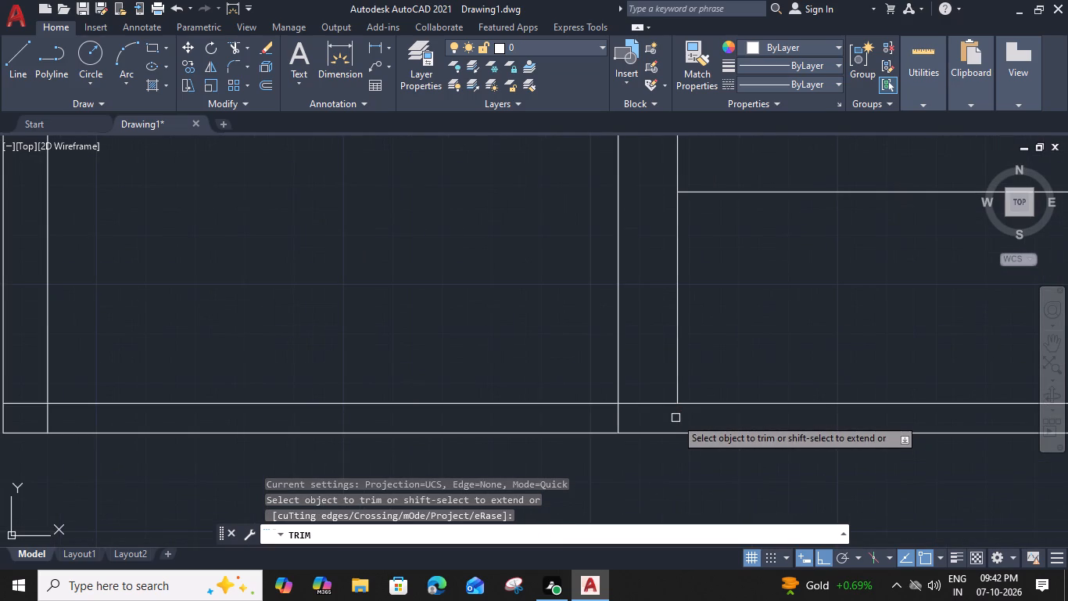
pyautogui.click(661, 406)
pyautogui.click(621, 416)
pyautogui.scroll(-2, 620, 416)
# Trim the two overlapping inner lines at the plan's lower-left outer corner and end the Trim command.
pyautogui.moveTo(550, 430); pyautogui.dragTo(562, 430, button='middle')
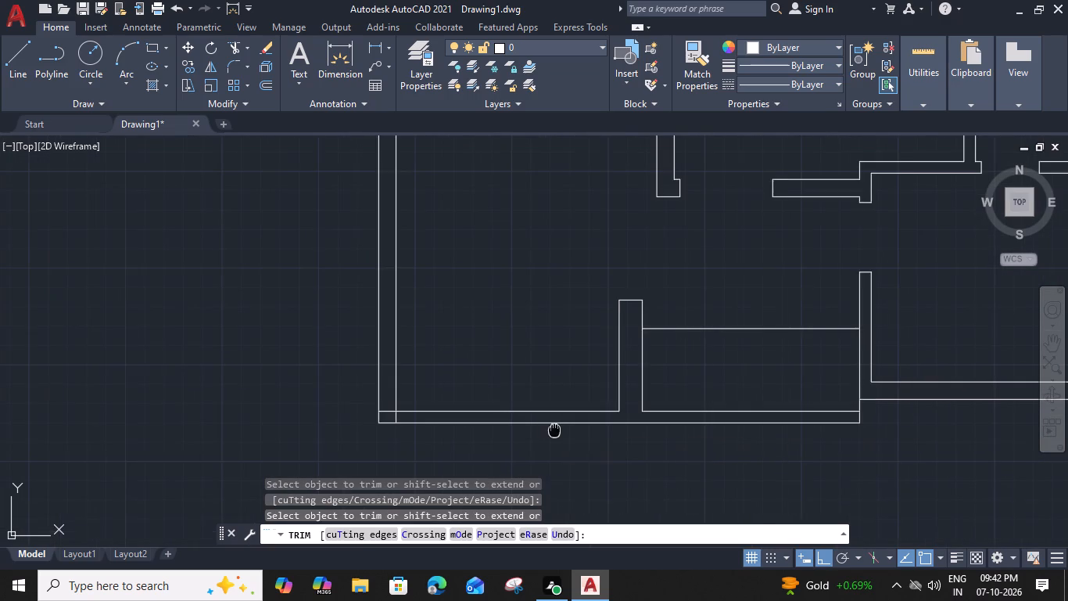
pyautogui.moveTo(562, 430); pyautogui.dragTo(689, 422, button='middle')
pyautogui.scroll(2, 547, 417)
pyautogui.click(521, 396)
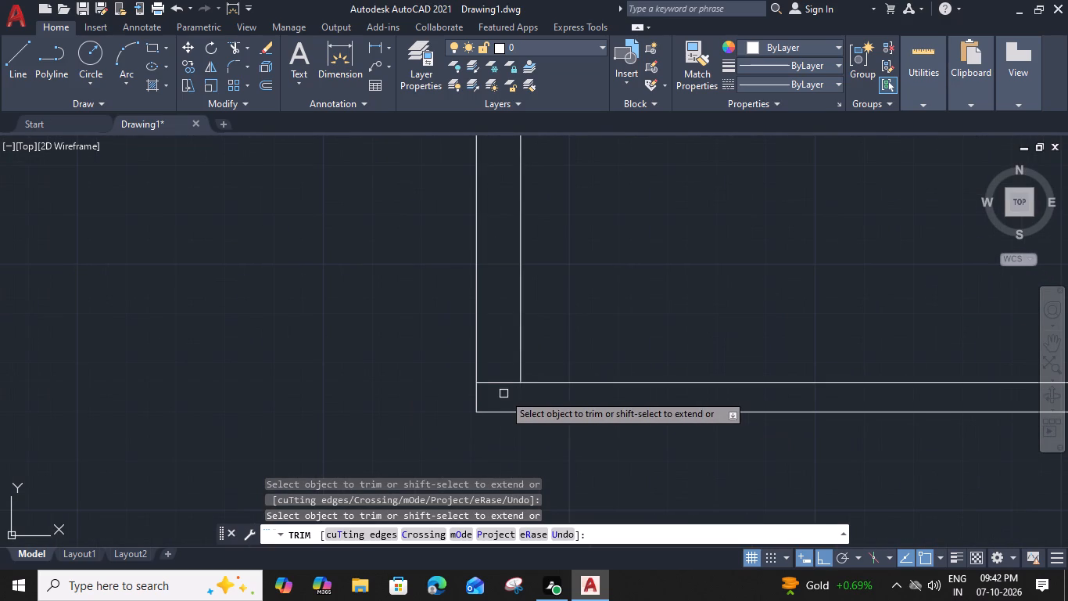
pyautogui.click(504, 385)
pyautogui.scroll(-3, 504, 387)
pyautogui.scroll(-2, 693, 355)
pyautogui.moveTo(798, 335); pyautogui.dragTo(778, 347, button='middle')
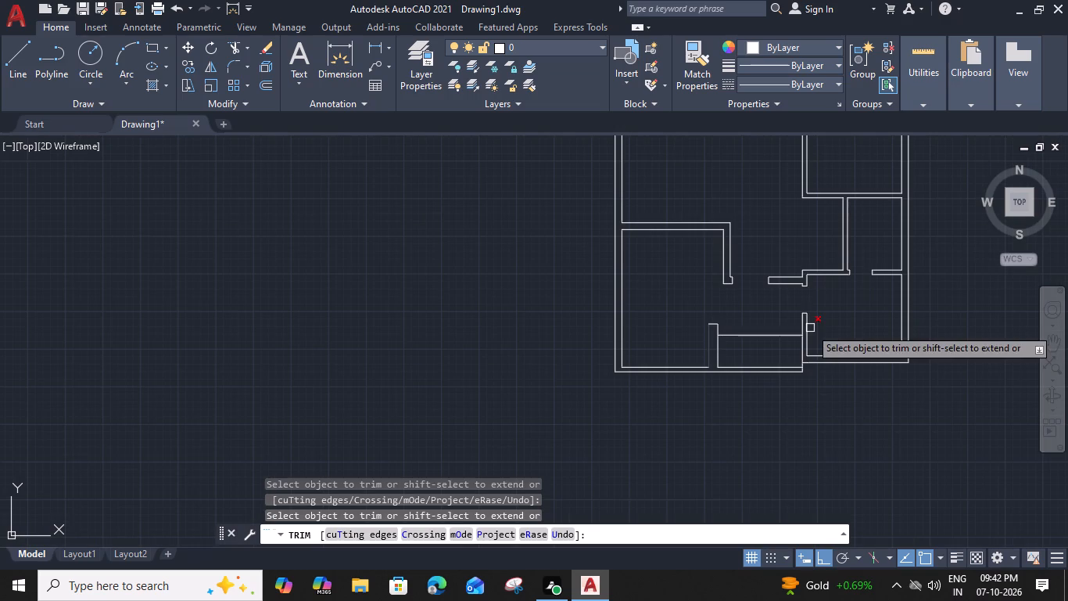
pyautogui.moveTo(778, 347); pyautogui.dragTo(673, 408, button='middle')
pyautogui.press('Escape')
# Insert the Door - Imperial block from the tool palettes inside the middle-left room, and close the palettes.
pyautogui.hotkey('ctrl', '3')
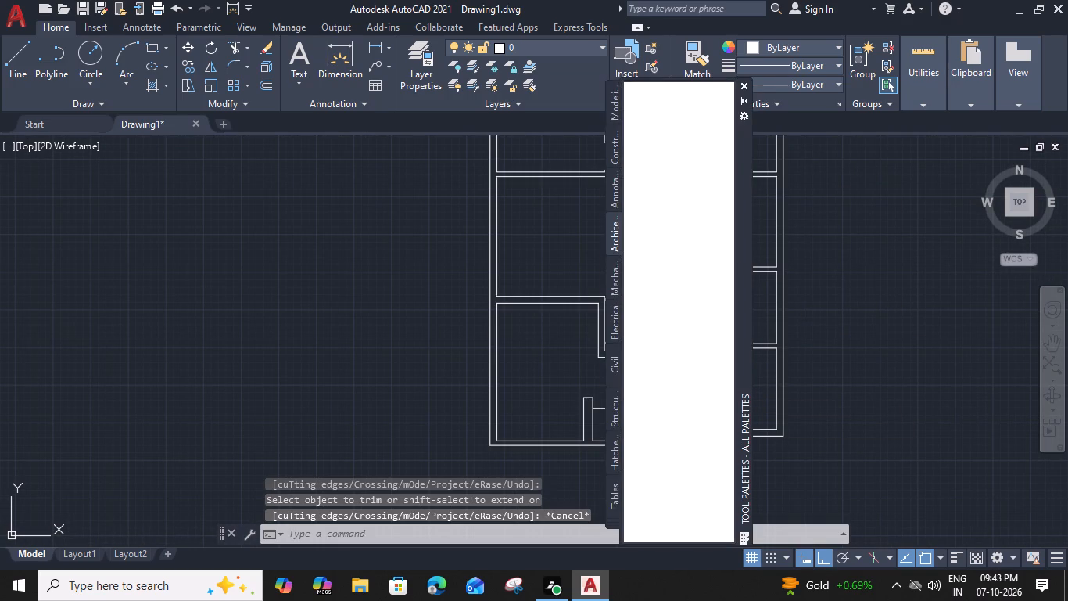
pyautogui.click(671, 137)
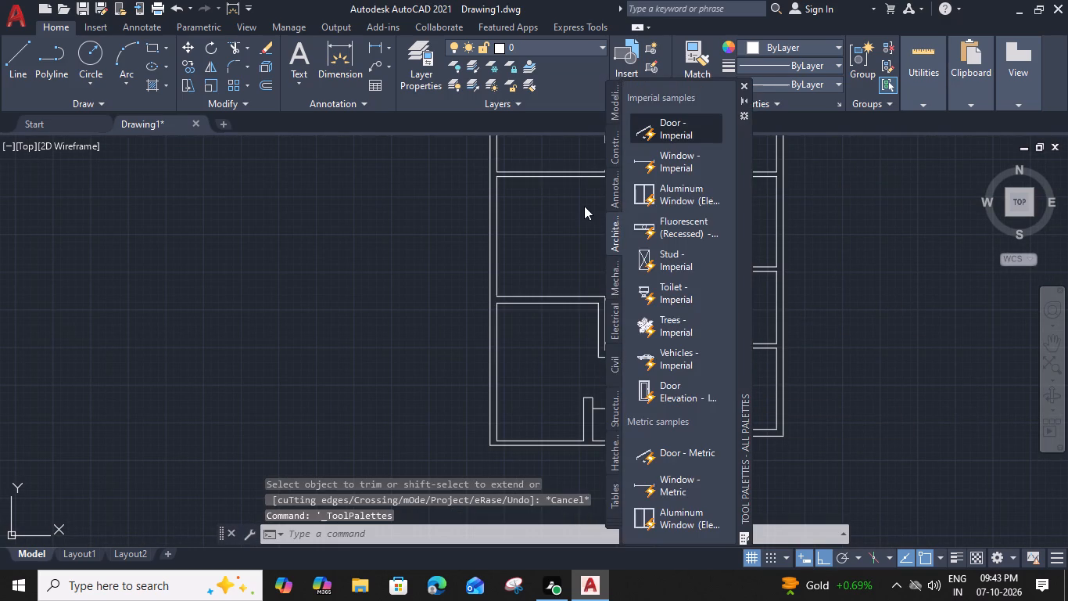
pyautogui.click(554, 245)
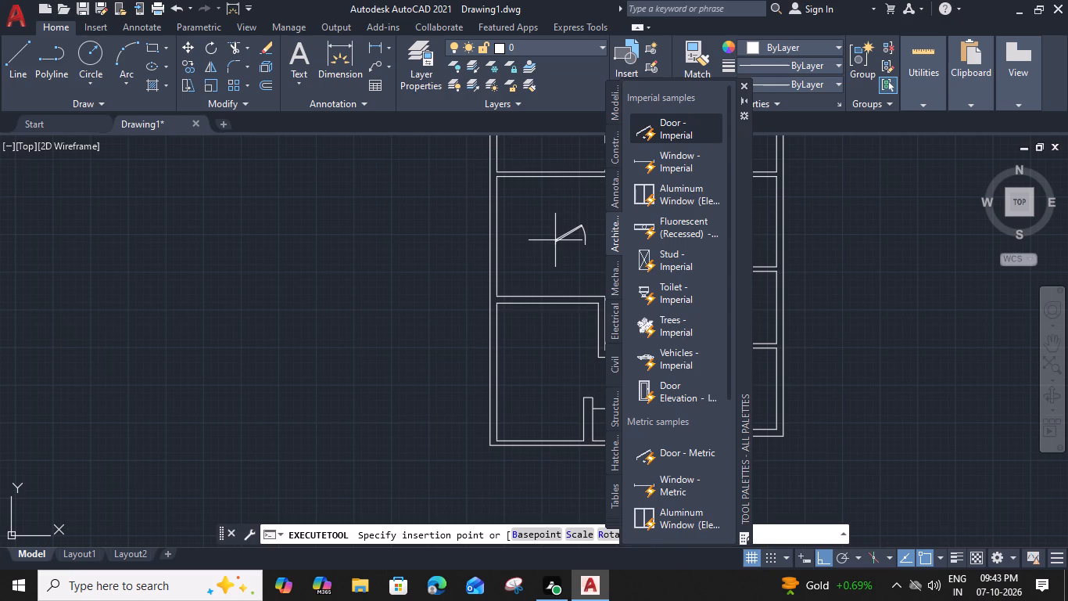
pyautogui.click(749, 88)
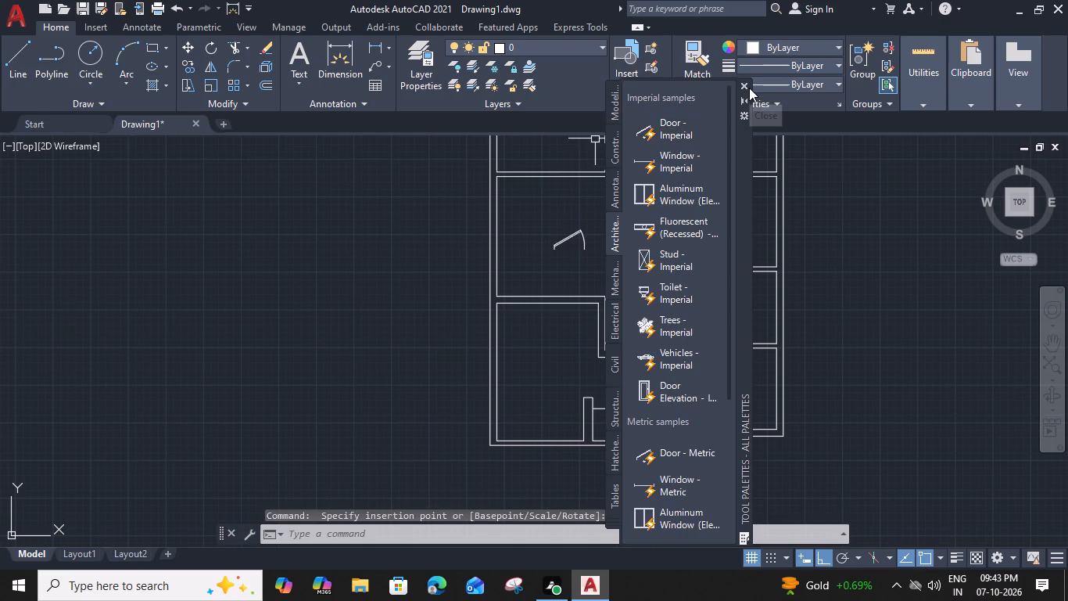
# Set the inserted door block's opening angle to Open 90º.
pyautogui.scroll(2, 580, 233)
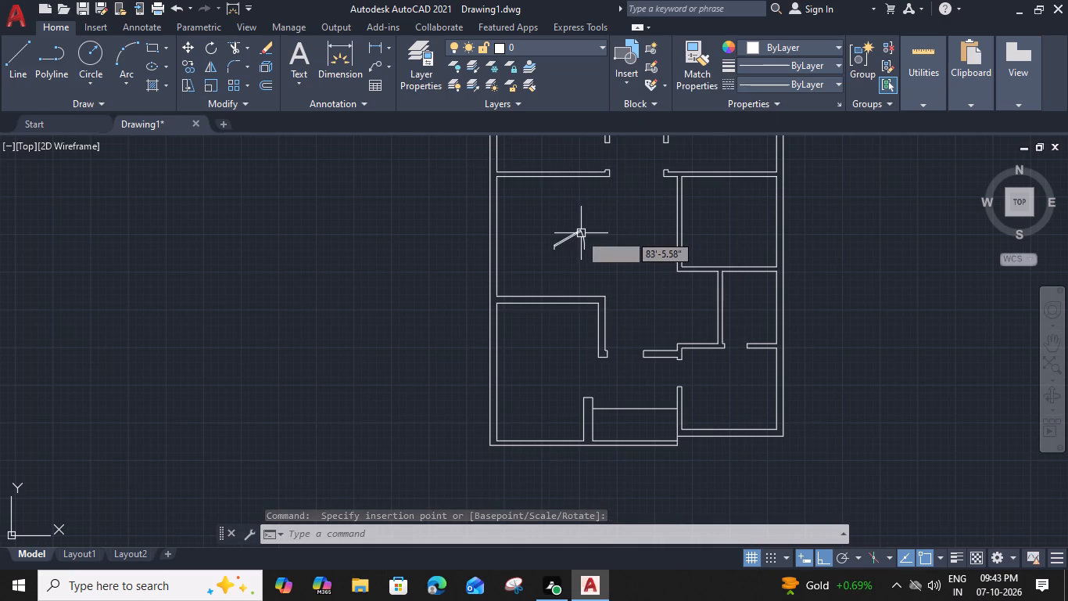
pyautogui.scroll(1, 580, 235)
pyautogui.click(557, 239)
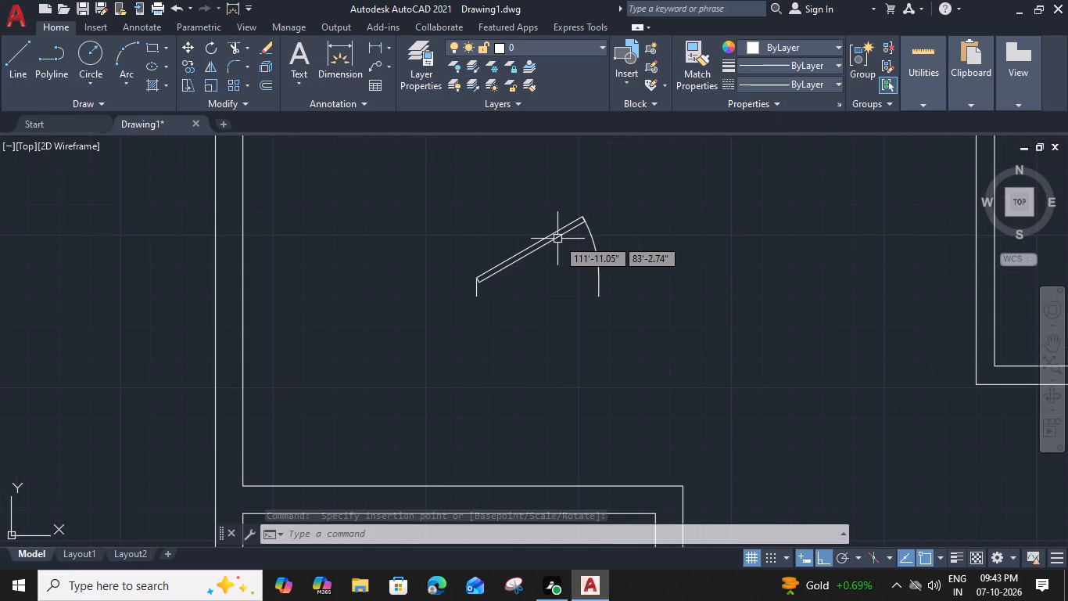
pyautogui.click(462, 232)
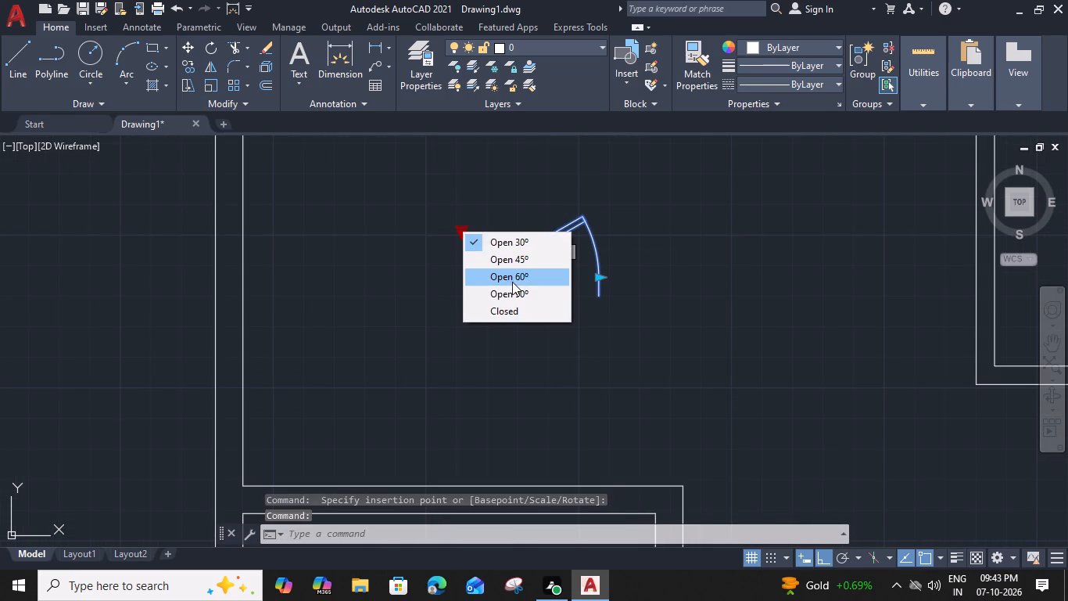
pyautogui.click(511, 290)
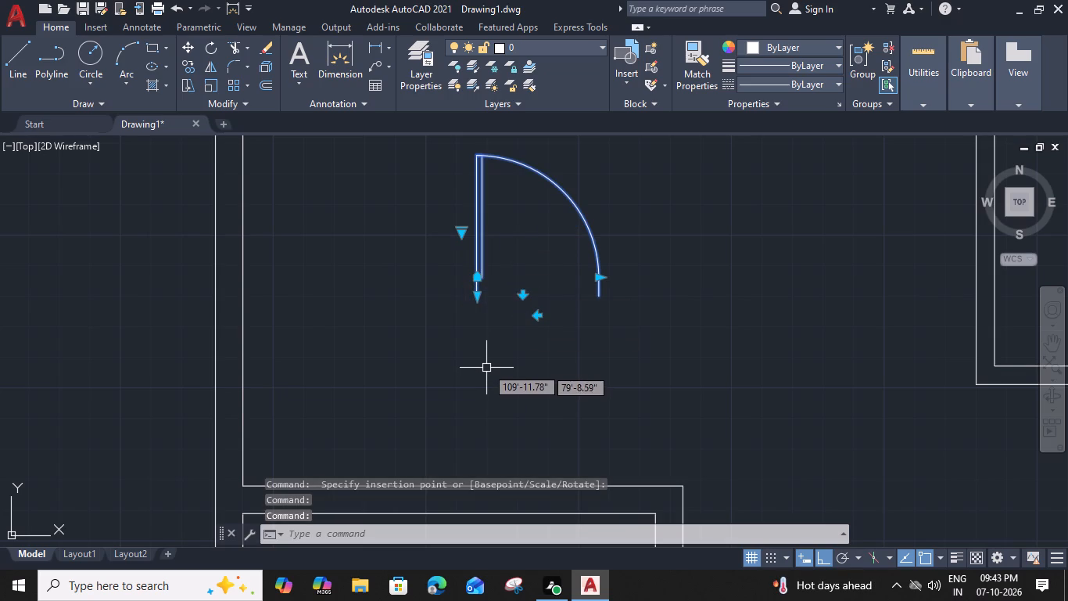
# Copy the door from its lower hinge-side end to the lower jamb corner of the lower-left room's right wall.
pyautogui.write('co')
pyautogui.press('space')
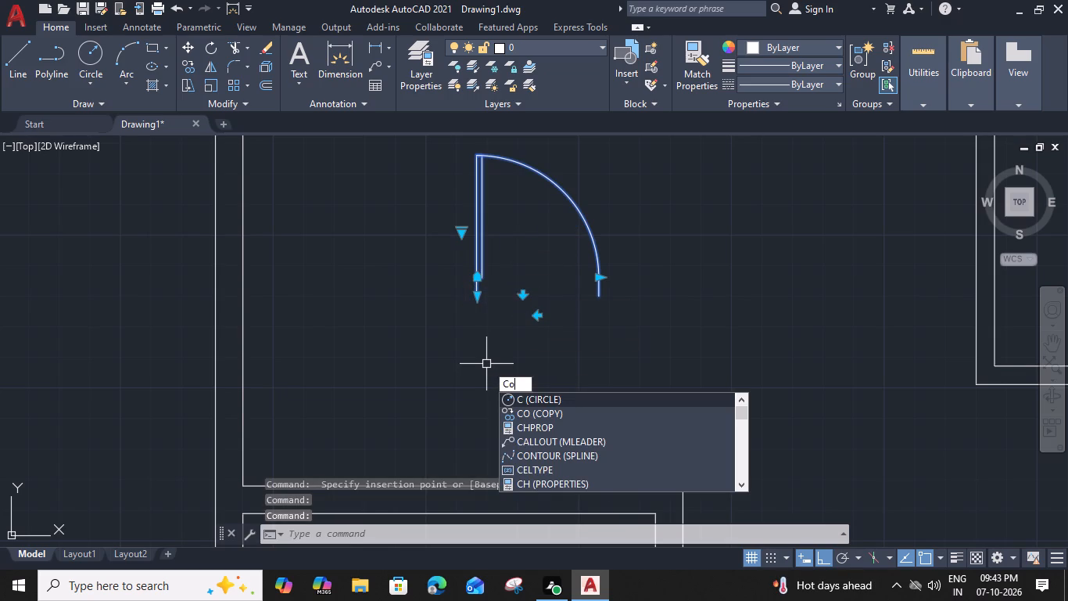
pyautogui.click(477, 293)
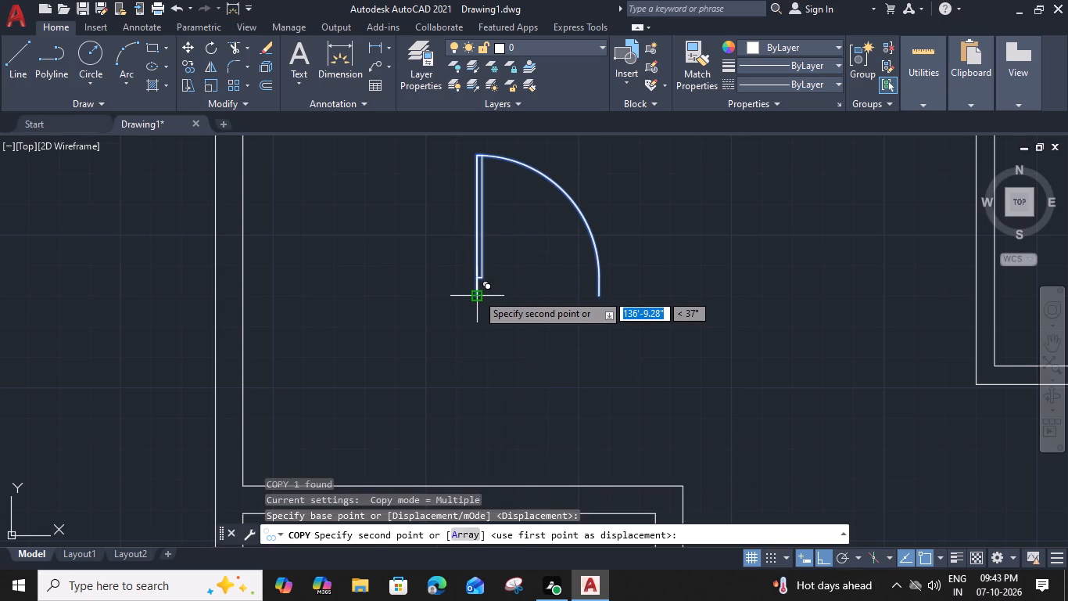
pyautogui.scroll(-2, 477, 293)
pyautogui.moveTo(529, 349); pyautogui.dragTo(515, 268, button='middle')
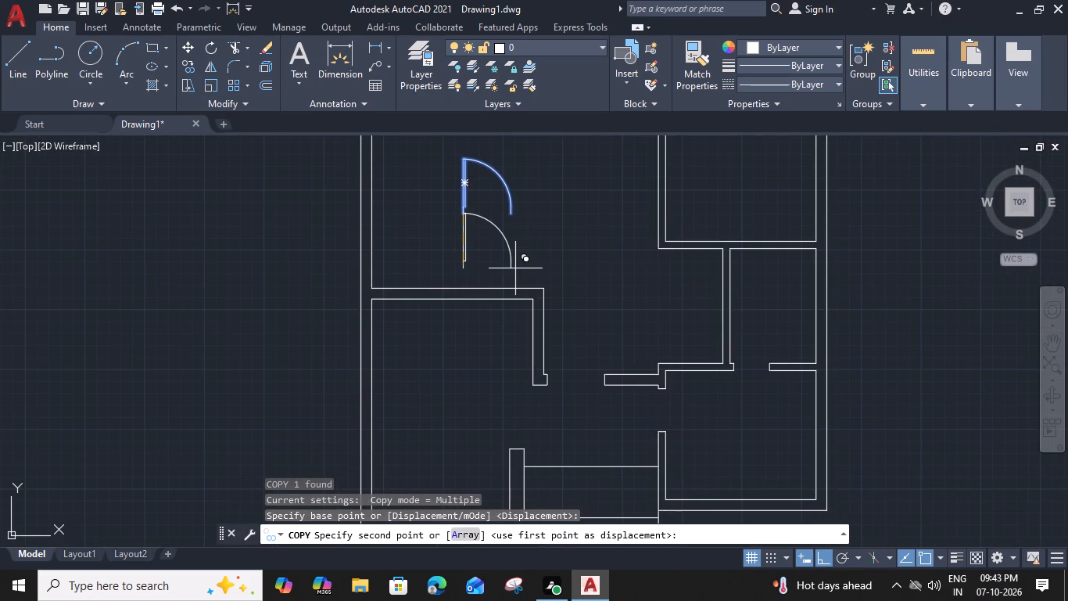
pyautogui.scroll(2, 562, 347)
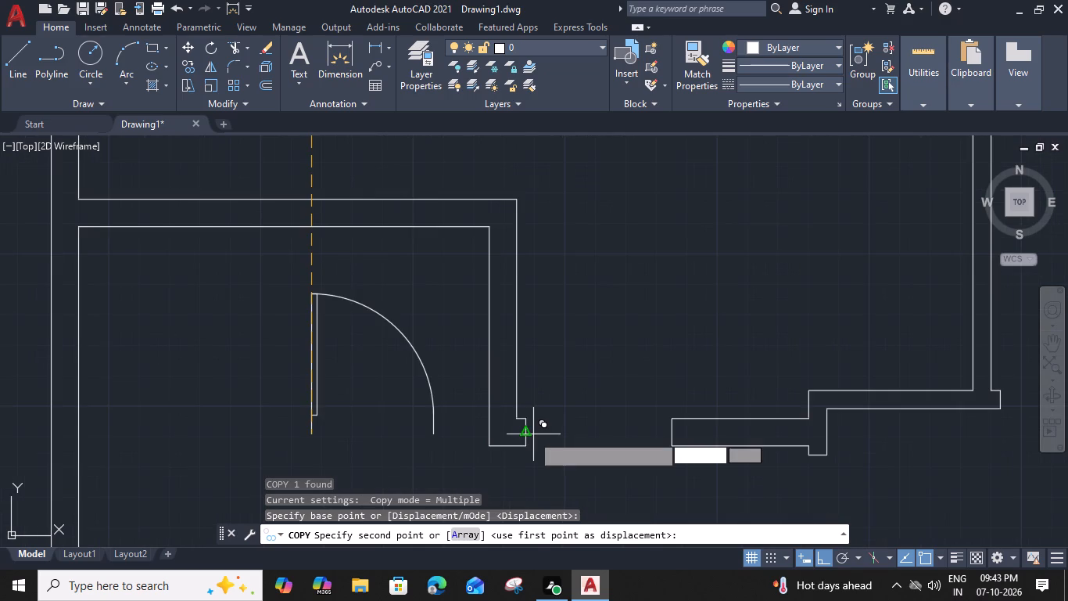
pyautogui.click(525, 444)
pyautogui.press('Escape')
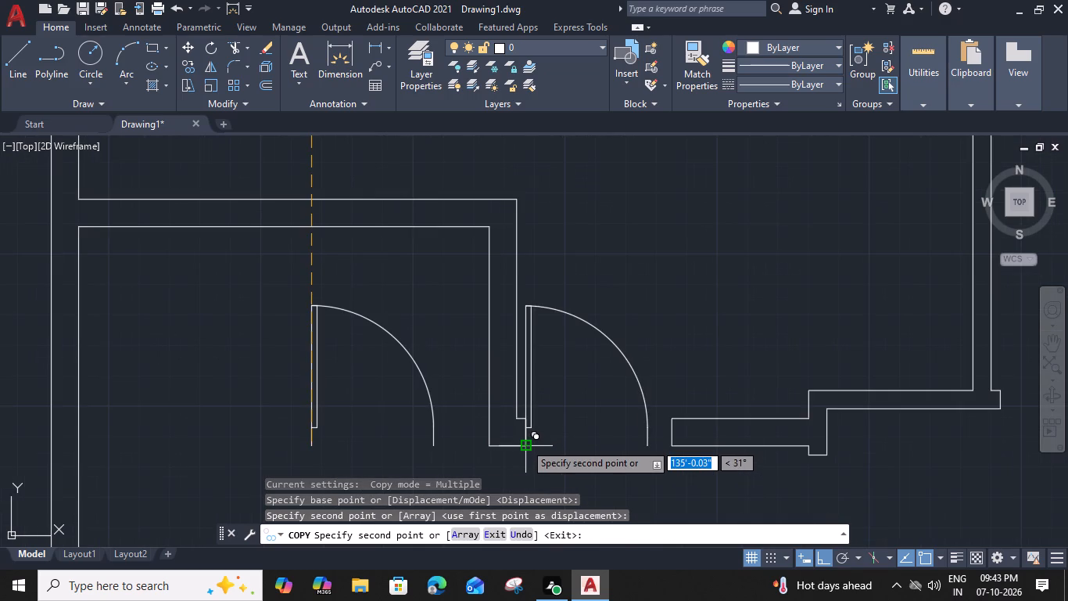
# Scale the copied door by reference from its lower hinge-side end so it spans the 4' opening beside the lower-left room.
pyautogui.click(529, 399)
pyautogui.write('sc')
pyautogui.press('space')
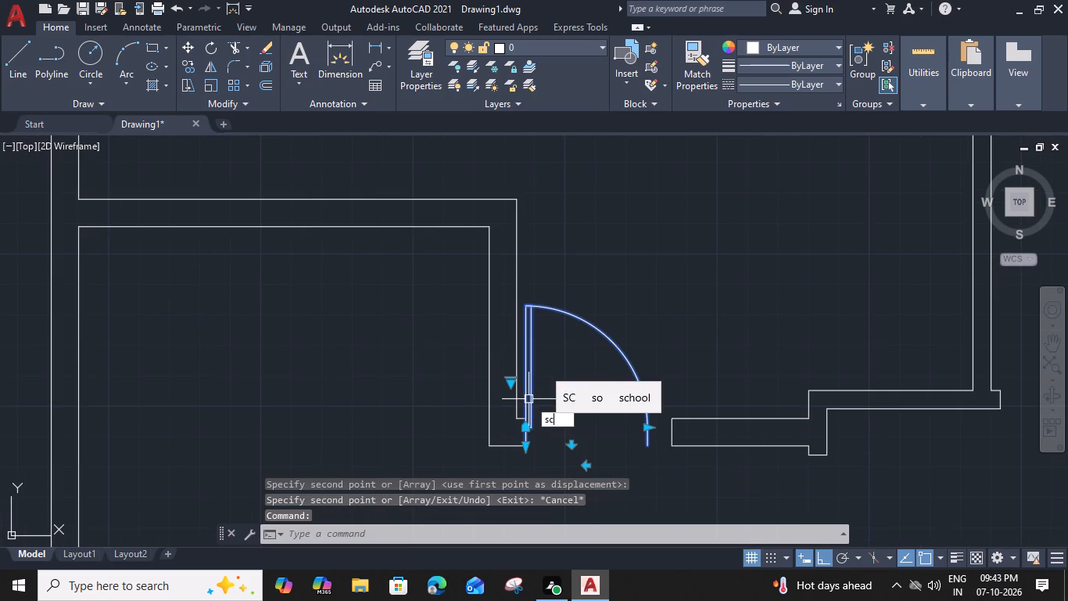
pyautogui.moveTo(536, 436); pyautogui.dragTo(530, 363, button='middle')
pyautogui.scroll(2, 528, 386)
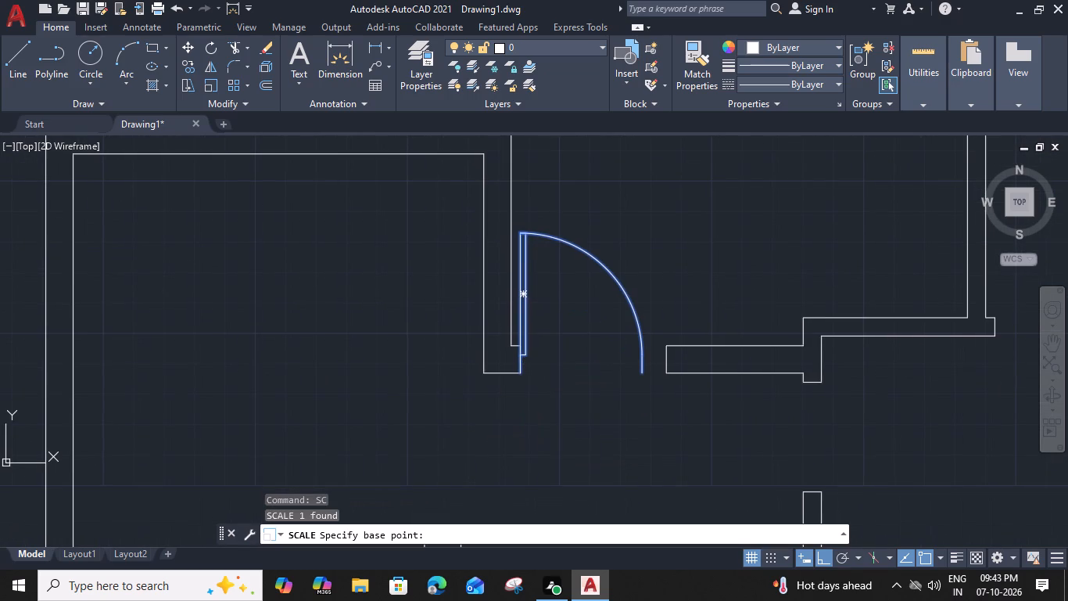
pyautogui.click(507, 356)
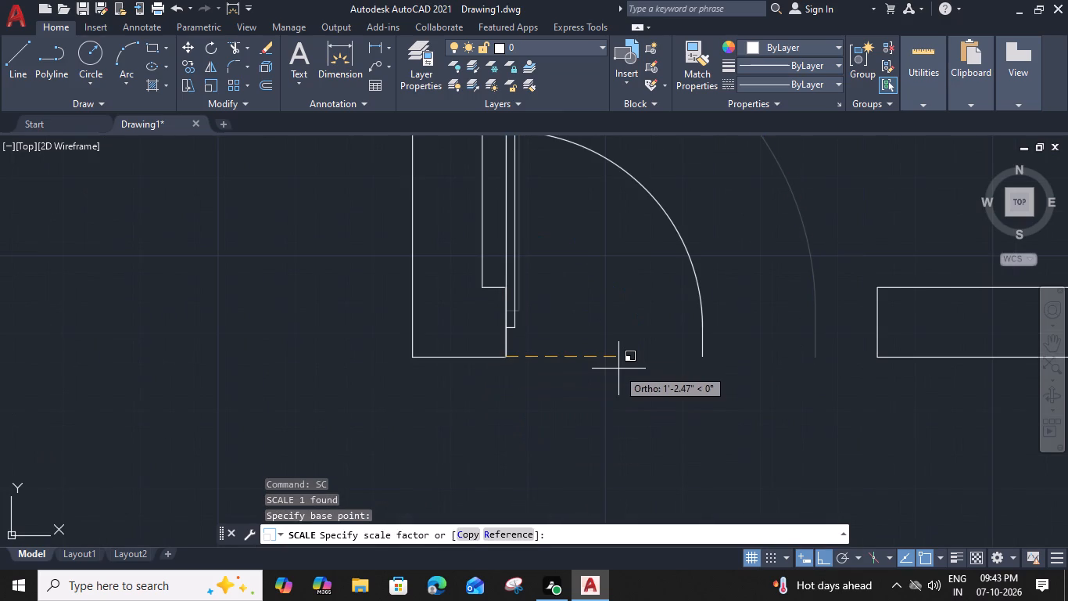
pyautogui.write('r')
pyautogui.press('space')
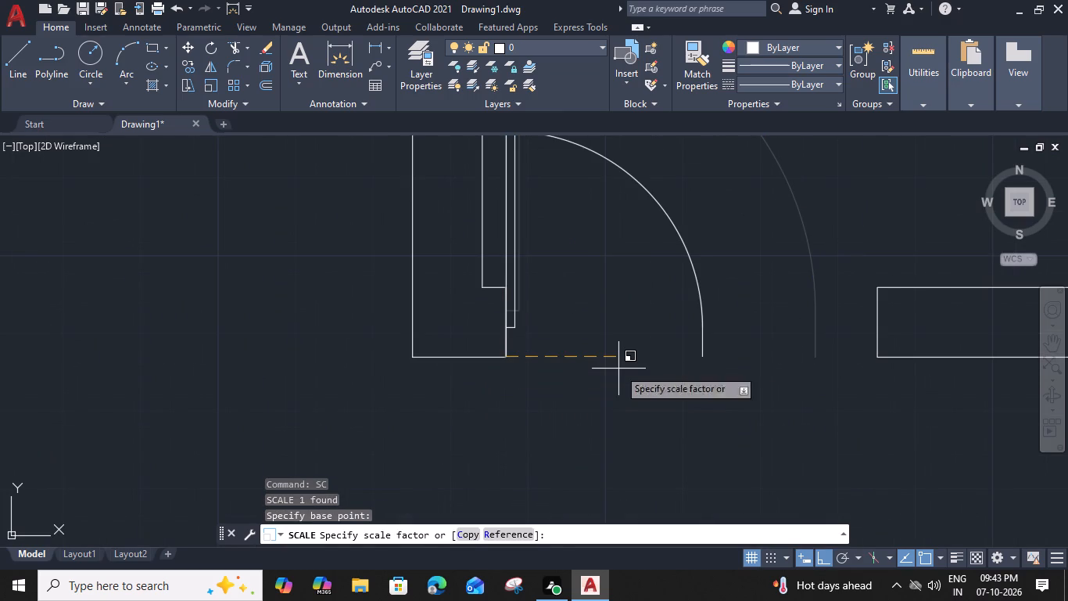
pyautogui.click(507, 355)
pyautogui.moveTo(679, 368); pyautogui.dragTo(451, 377, button='middle')
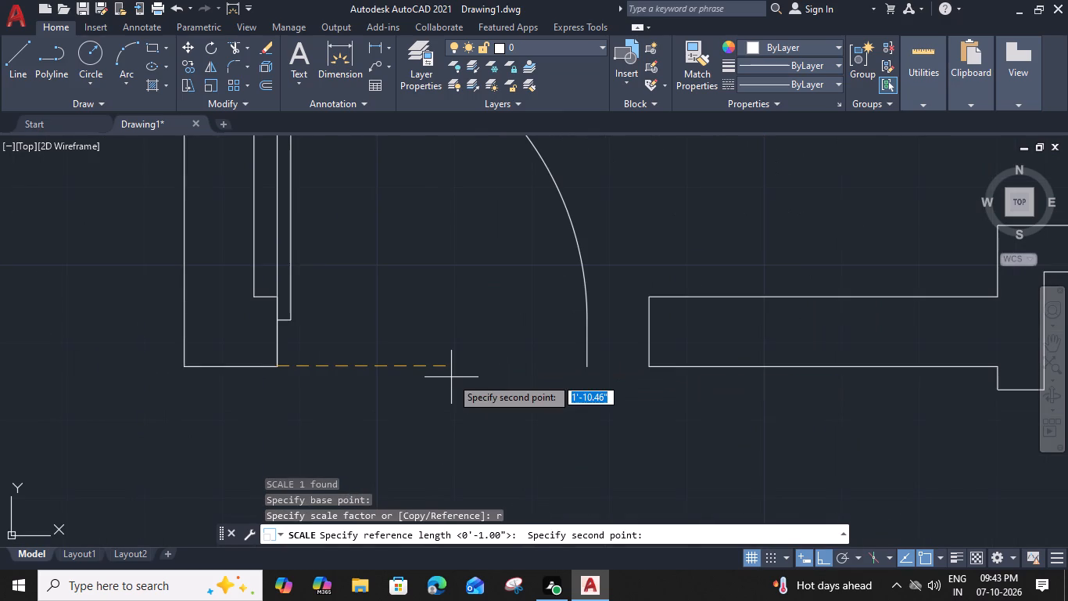
pyautogui.click(587, 366)
pyautogui.click(649, 369)
# Copy the scaled door from its lower hinge-side end to the lower jamb of the upper-left room's door opening.
pyautogui.scroll(-3, 640, 369)
pyautogui.moveTo(582, 374); pyautogui.dragTo(537, 419, button='middle')
pyautogui.click(510, 380)
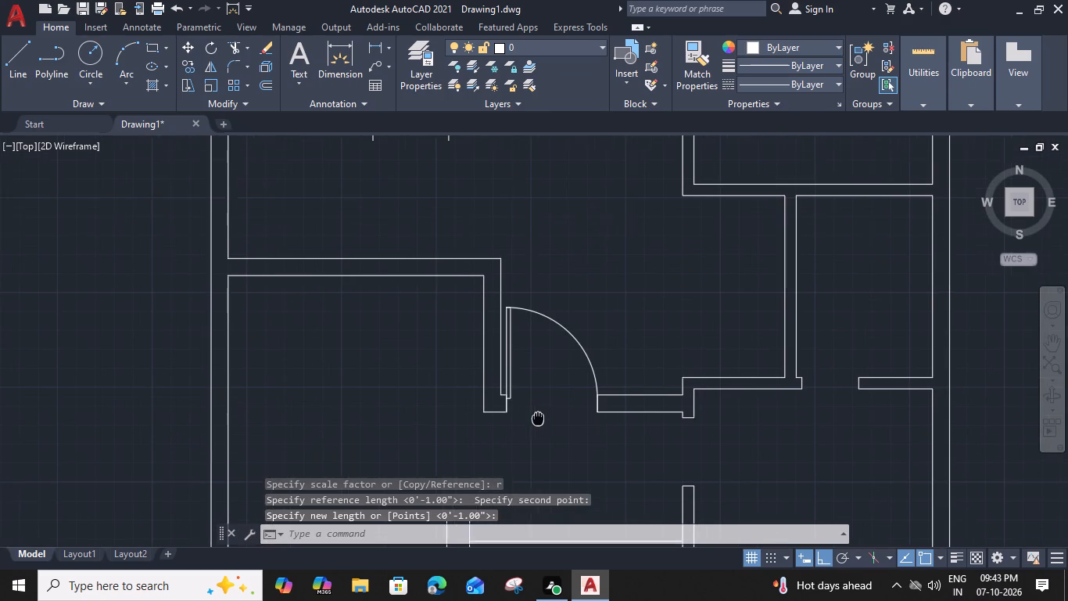
pyautogui.write('co')
pyautogui.press('space')
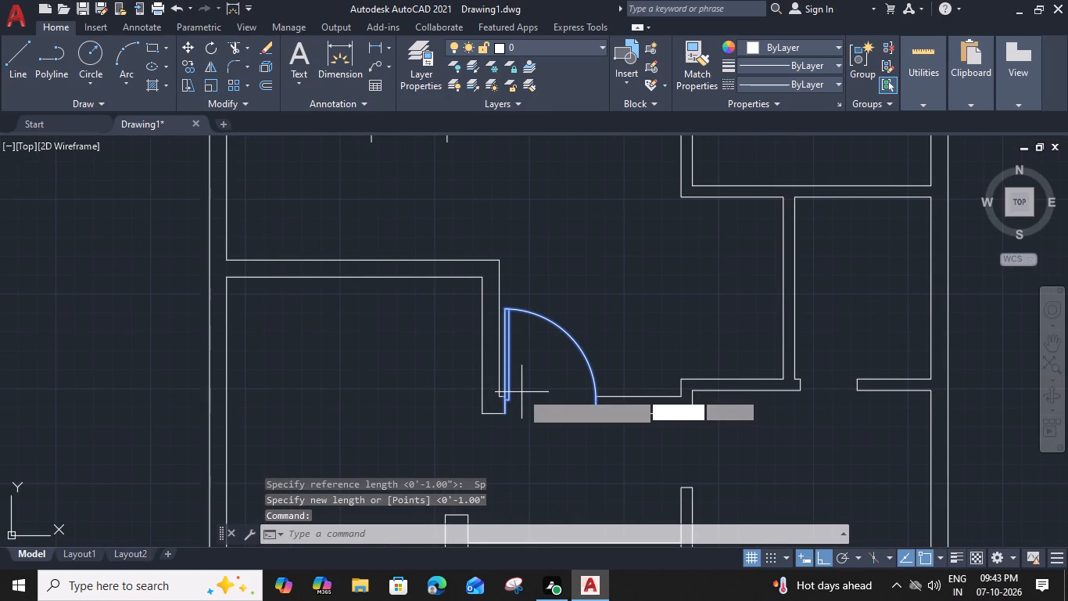
pyautogui.click(504, 412)
pyautogui.scroll(-3, 504, 410)
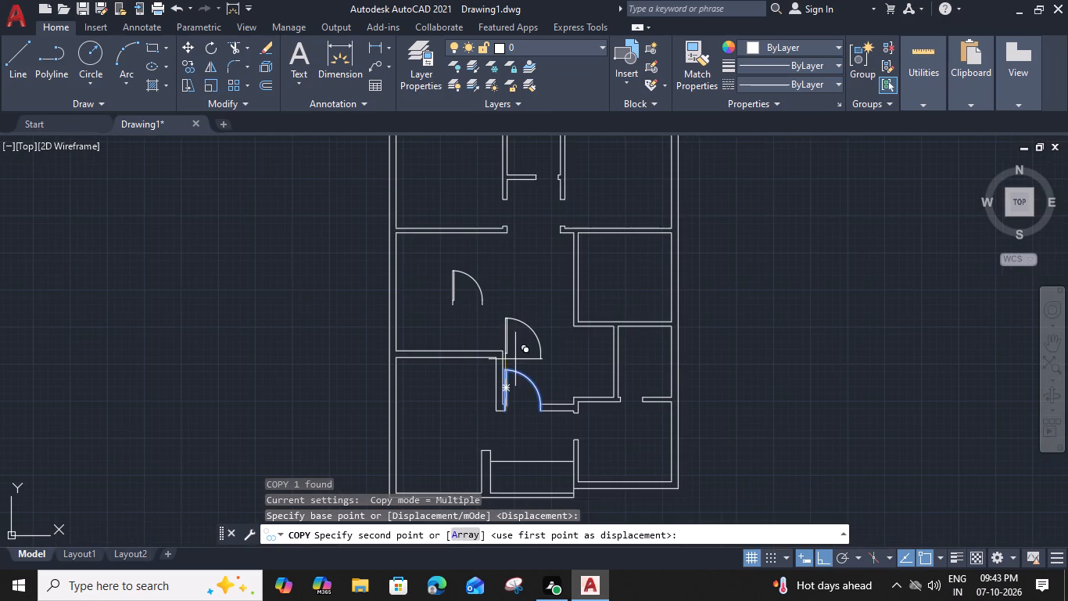
pyautogui.moveTo(516, 312); pyautogui.dragTo(514, 409, button='middle')
pyautogui.scroll(2, 503, 314)
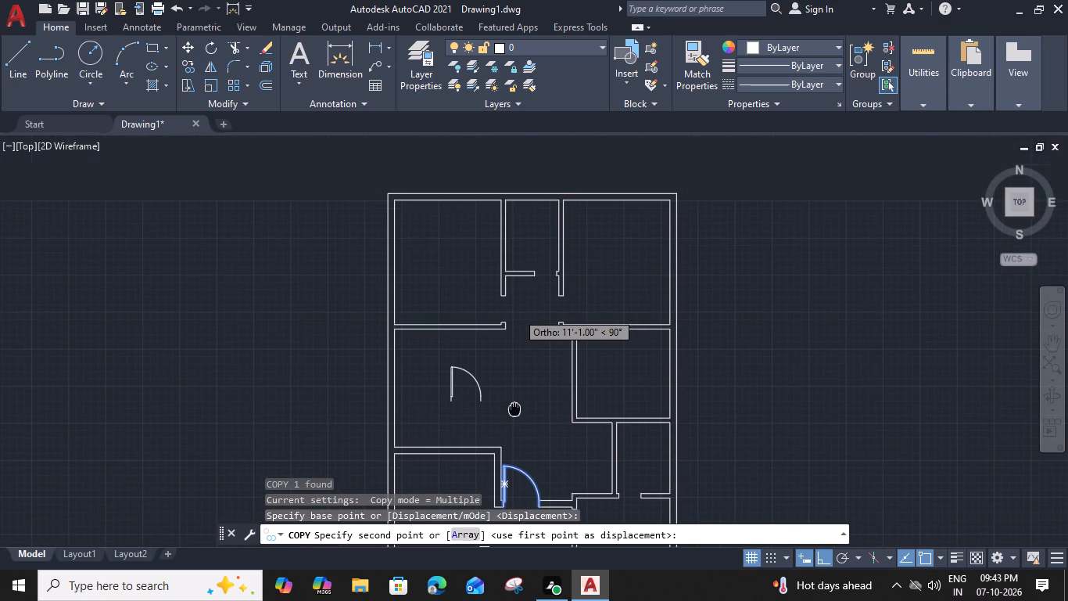
pyautogui.click(504, 340)
pyautogui.press('Escape')
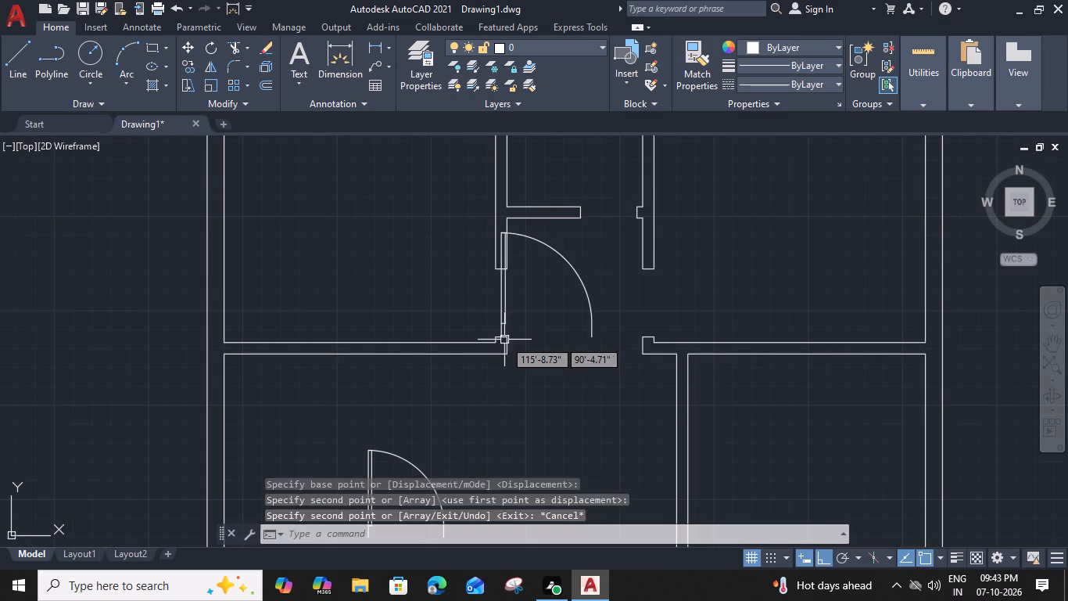
# Rotate the upper-left room's door 90° counterclockwise about its hinge-side end on the lower jamb.
pyautogui.click(500, 313)
pyautogui.write('ro')
pyautogui.press('space')
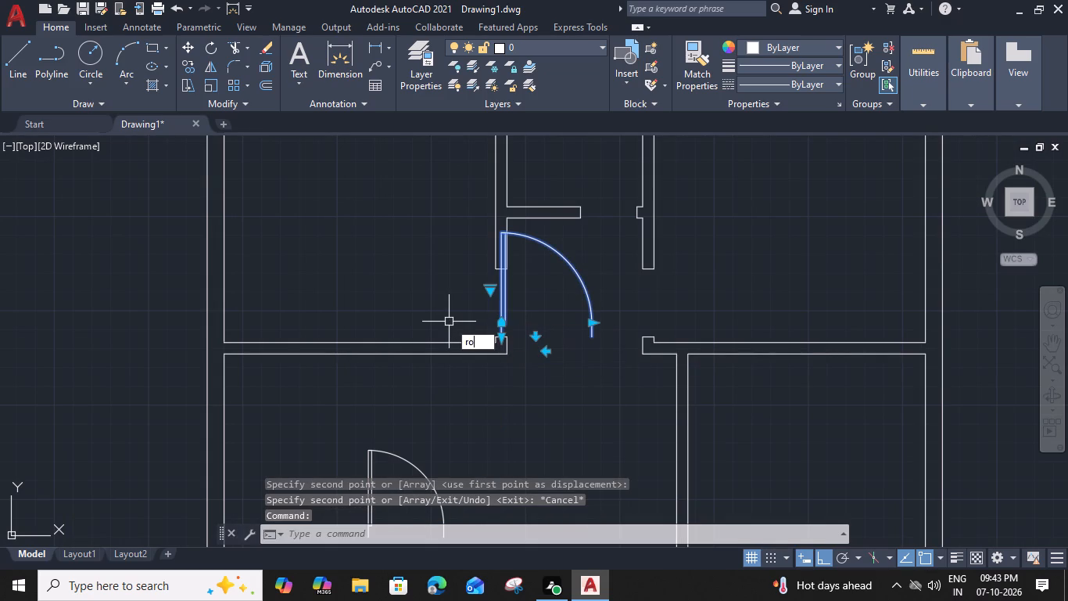
pyautogui.scroll(3, 491, 335)
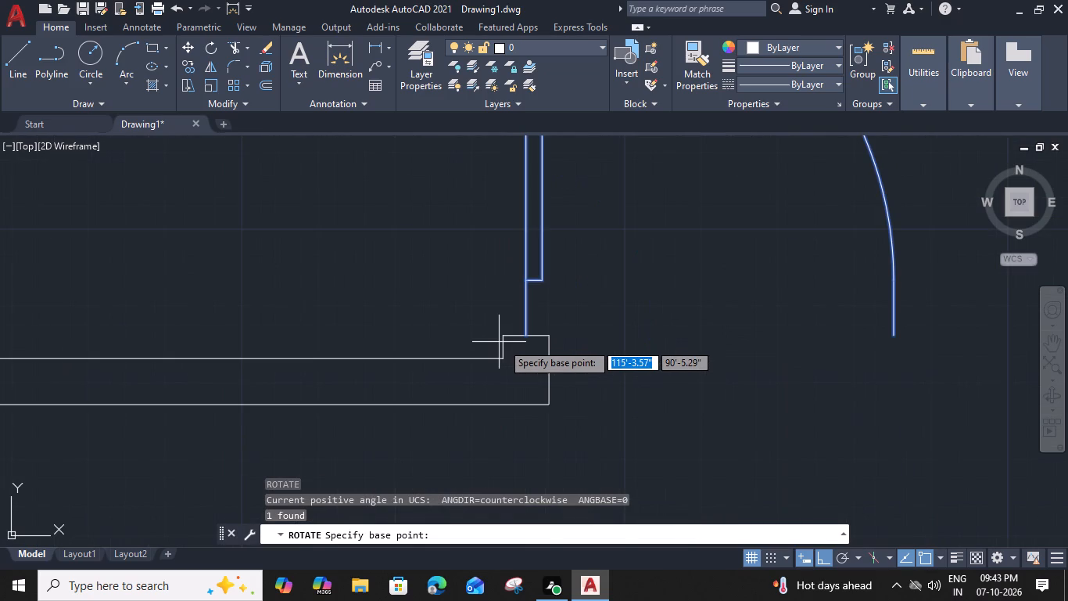
pyautogui.click(530, 337)
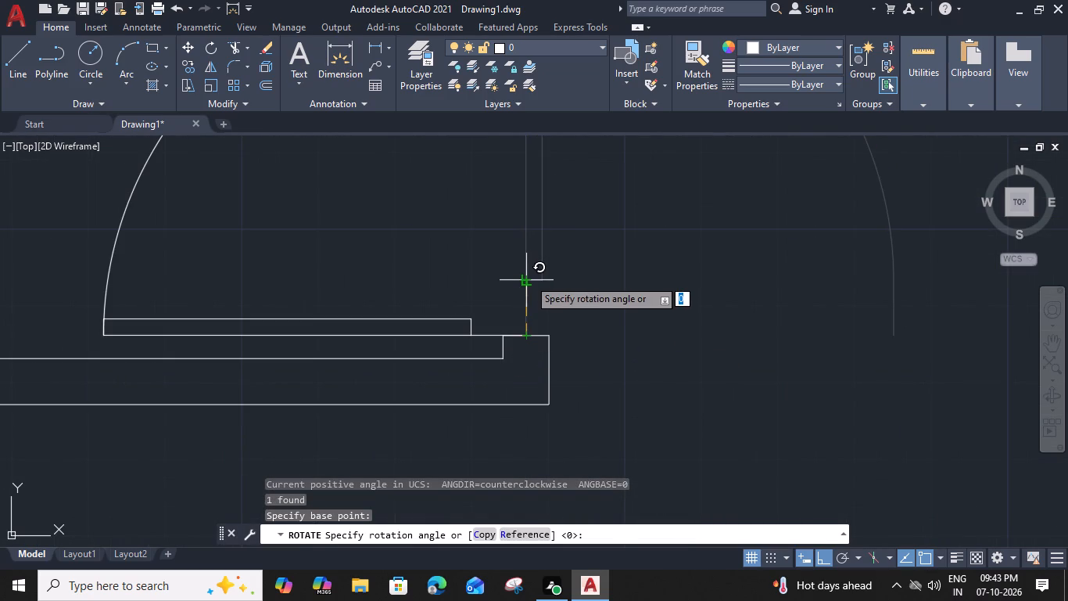
pyautogui.click(527, 277)
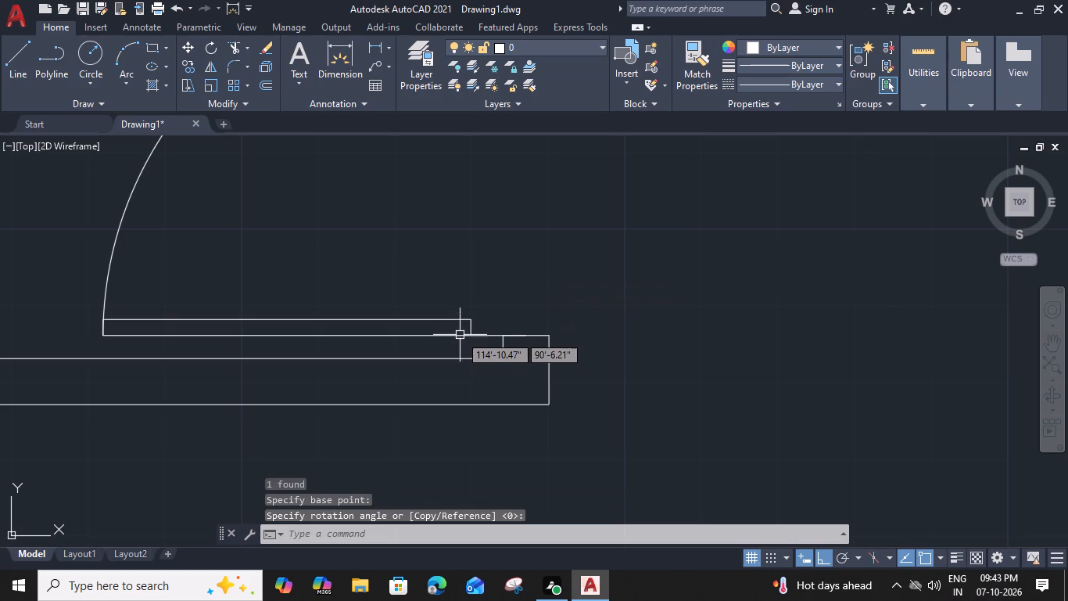
# Move the rotated door by its hinge-side end onto the hallway-side corner of the upper-left room's lower jamb.
pyautogui.click(460, 335)
pyautogui.write('m')
pyautogui.press('space')
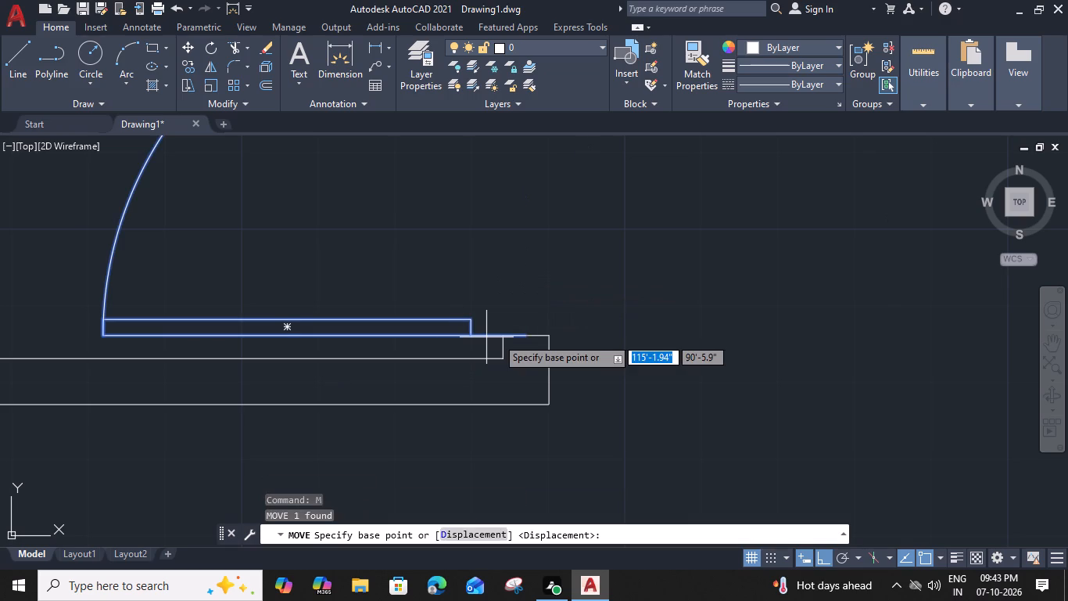
pyautogui.click(526, 337)
pyautogui.click(545, 336)
# Scale the upper-left room's door by reference from the lower jamb corner so it ends at the upper jamb corner.
pyautogui.scroll(-2, 545, 336)
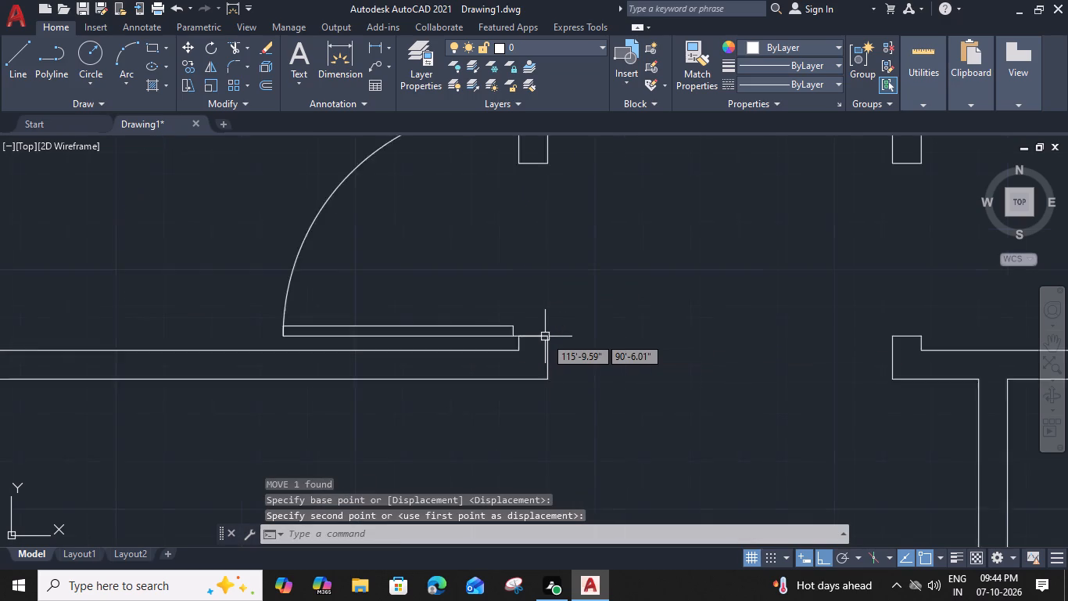
pyautogui.scroll(-1, 545, 336)
pyautogui.moveTo(611, 322); pyautogui.dragTo(601, 337, button='middle')
pyautogui.click(483, 346)
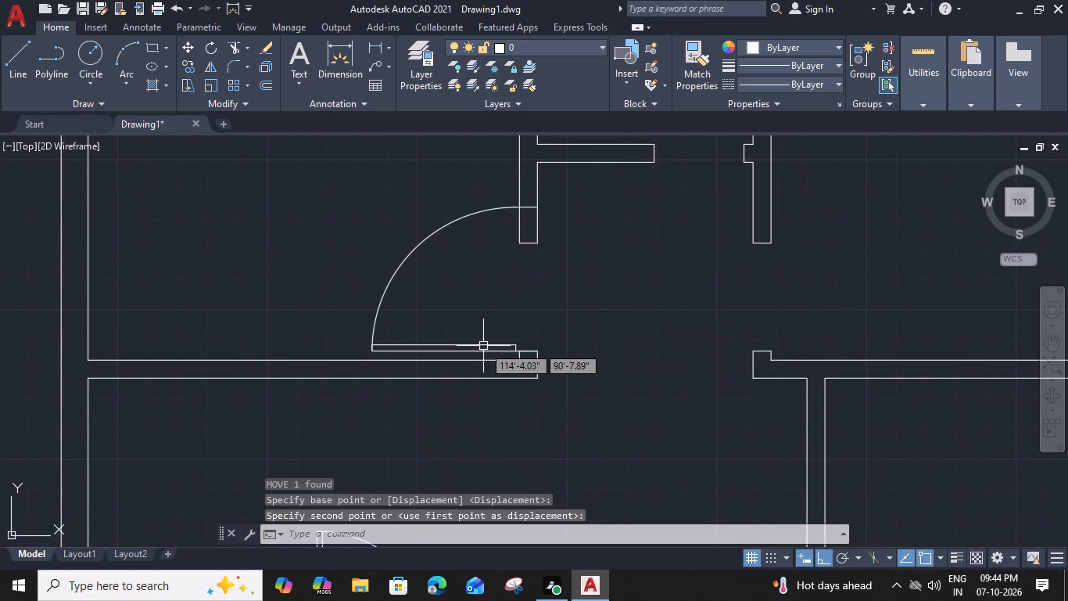
pyautogui.write('sc')
pyautogui.press('space')
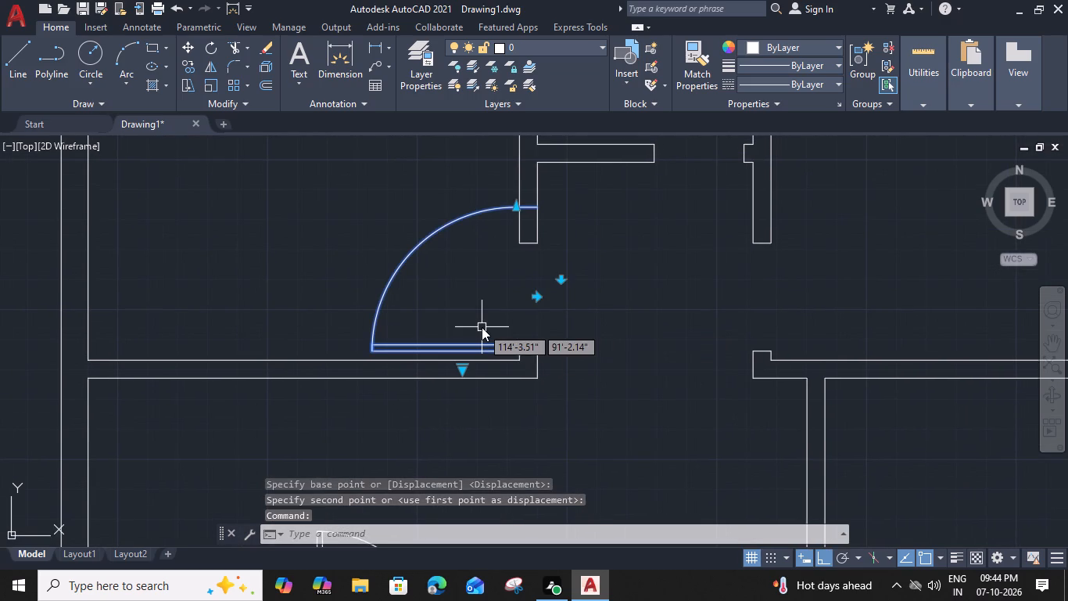
pyautogui.scroll(1, 532, 340)
pyautogui.click(539, 356)
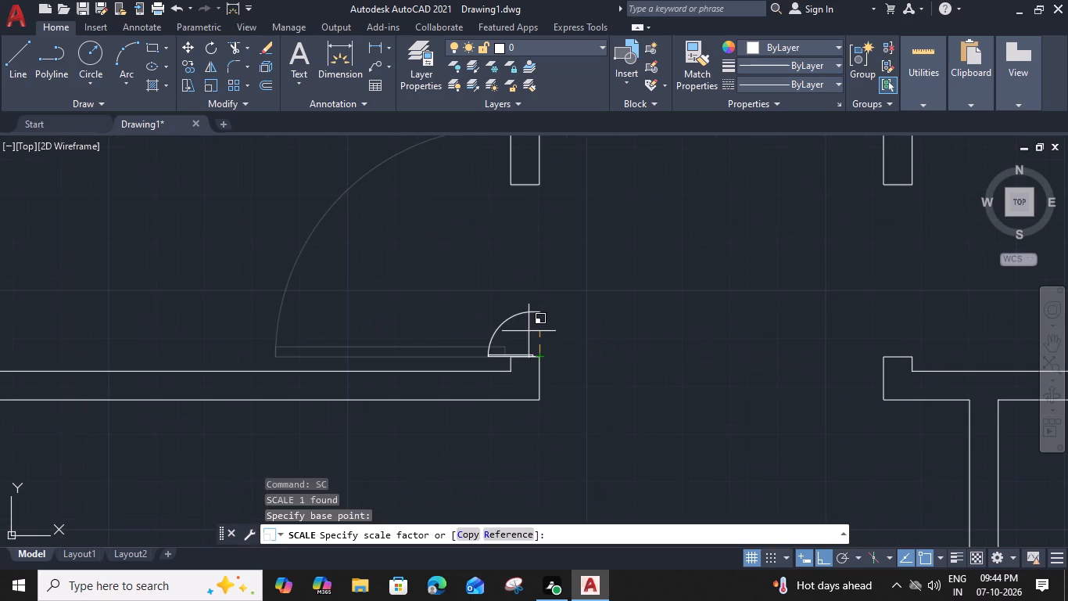
pyautogui.write('r')
pyautogui.press('space')
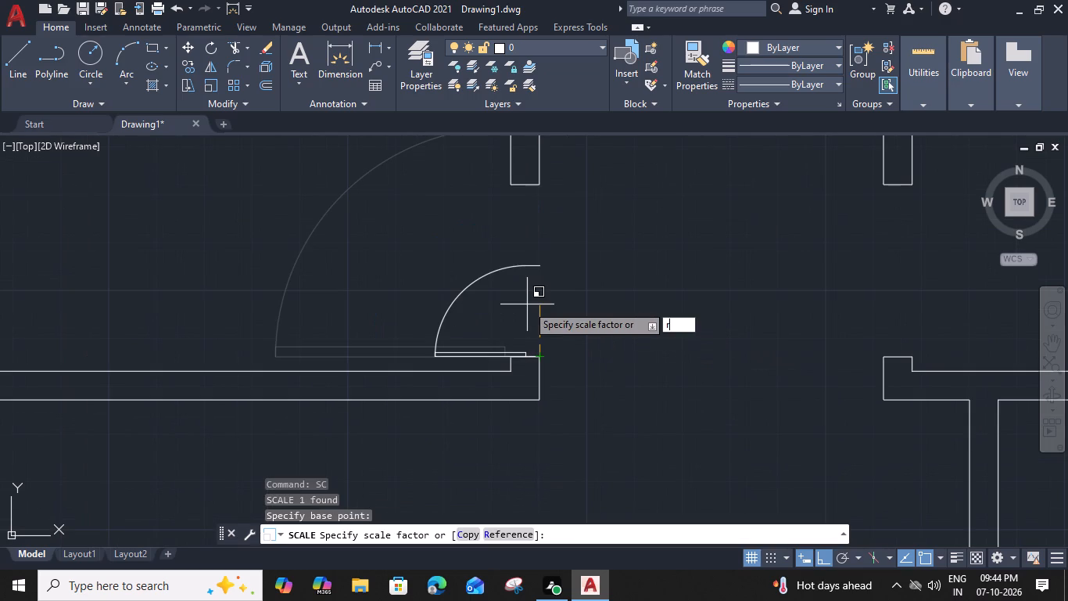
pyautogui.click(539, 352)
pyautogui.moveTo(533, 275); pyautogui.dragTo(539, 352, button='middle')
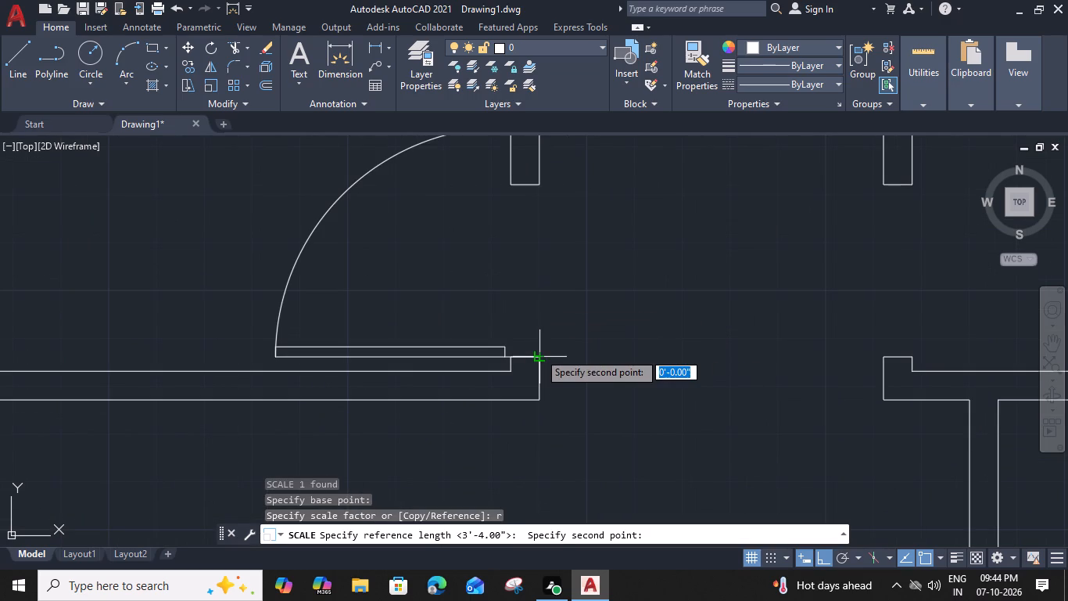
pyautogui.moveTo(539, 352); pyautogui.dragTo(539, 336, button='middle')
pyautogui.click(543, 189)
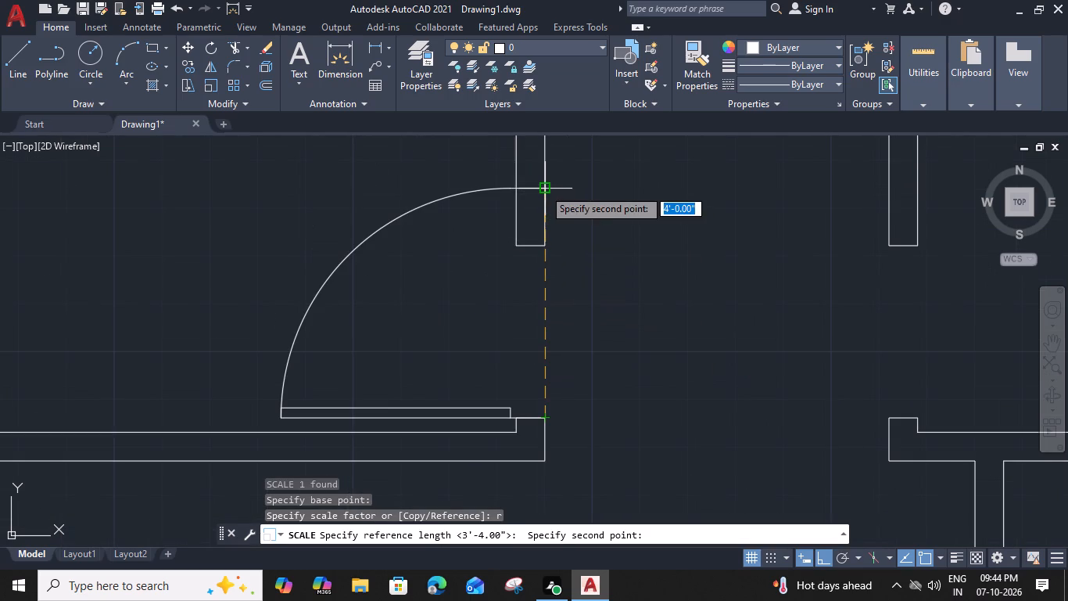
pyautogui.click(543, 248)
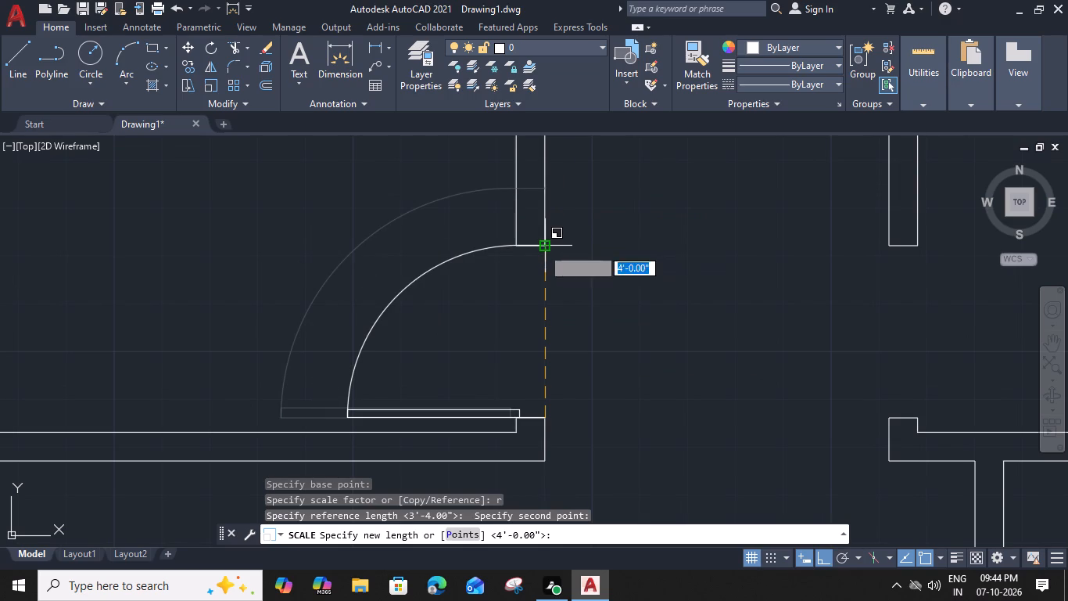
# Copy the fitted door from its hinge-side end to the room-side corner of the upper-right room's lower door jamb.
pyautogui.scroll(-3, 543, 246)
pyautogui.click(525, 289)
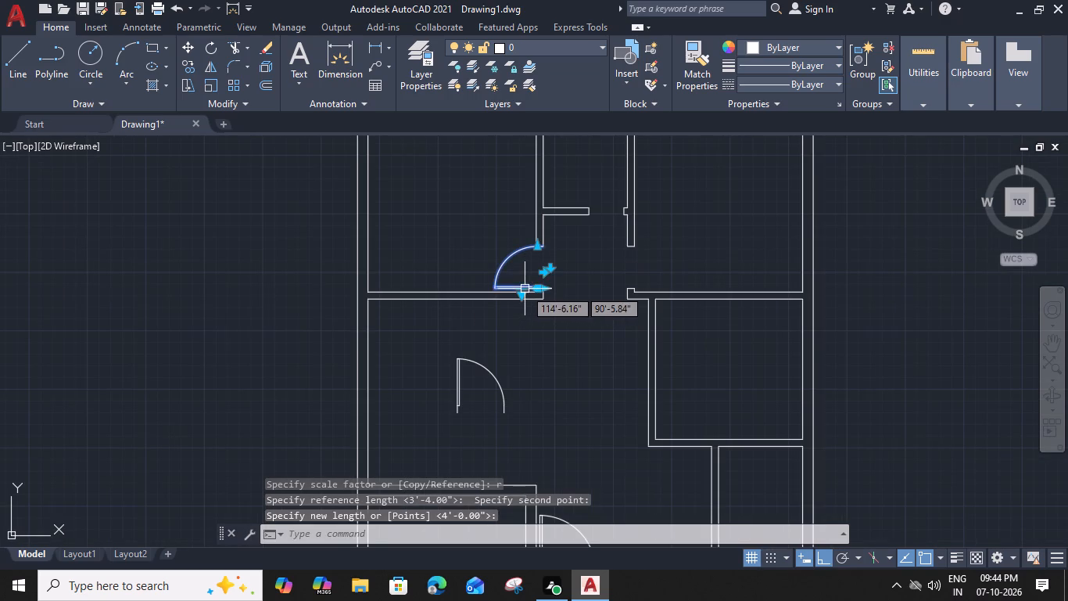
pyautogui.write('co')
pyautogui.press('space')
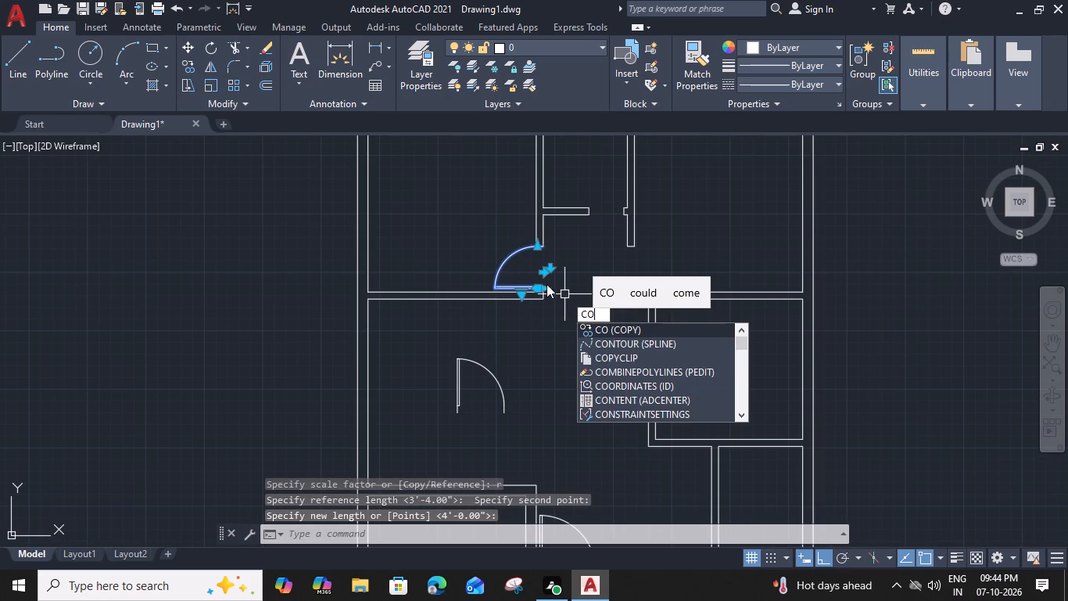
pyautogui.scroll(3, 547, 284)
pyautogui.press('space')
pyautogui.click(535, 297)
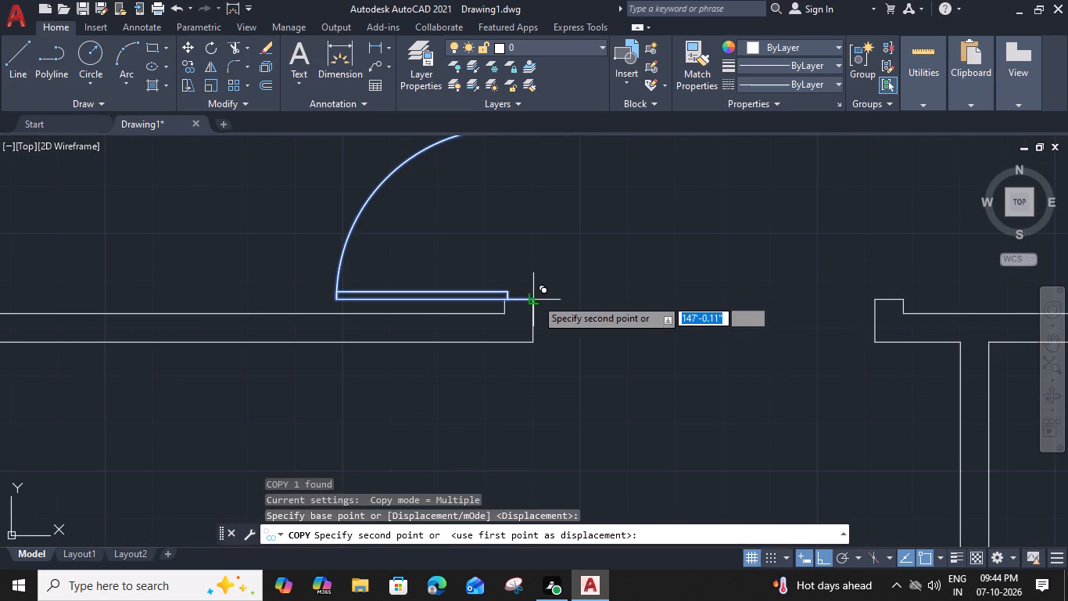
pyautogui.moveTo(707, 284); pyautogui.dragTo(428, 301, button='middle')
pyautogui.scroll(3, 613, 297)
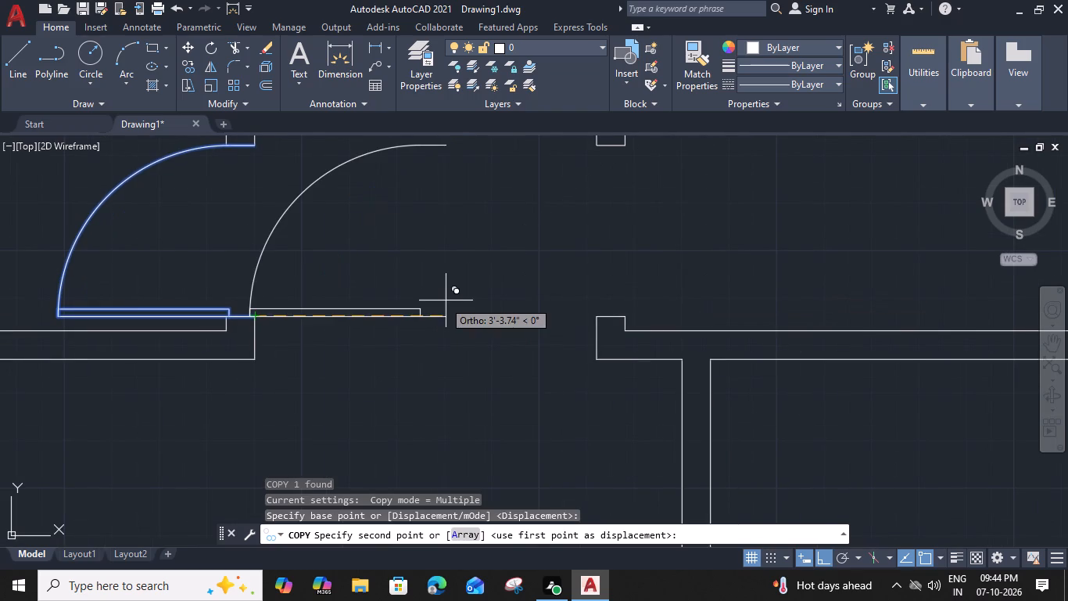
pyautogui.click(658, 378)
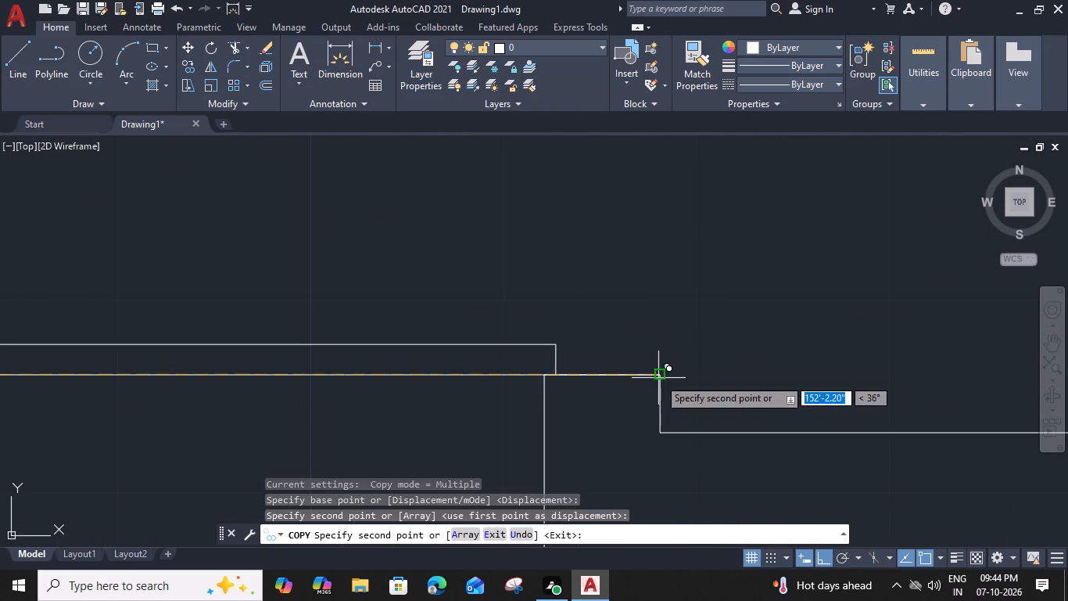
pyautogui.press('Escape')
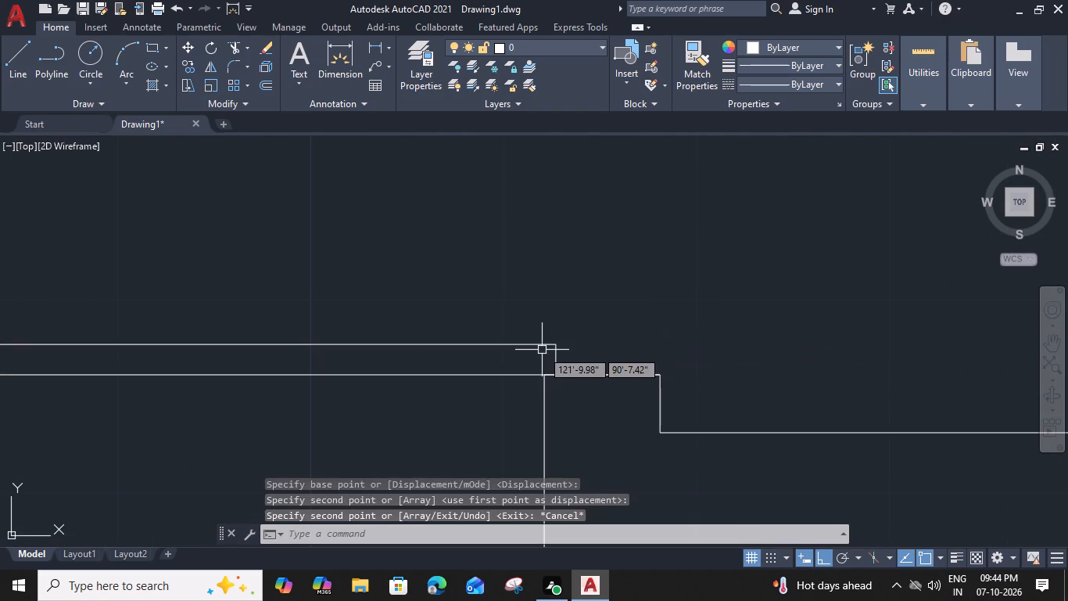
# Flip the copied door horizontally so it swings into the upper-right room.
pyautogui.click(541, 347)
pyautogui.scroll(-3, 540, 344)
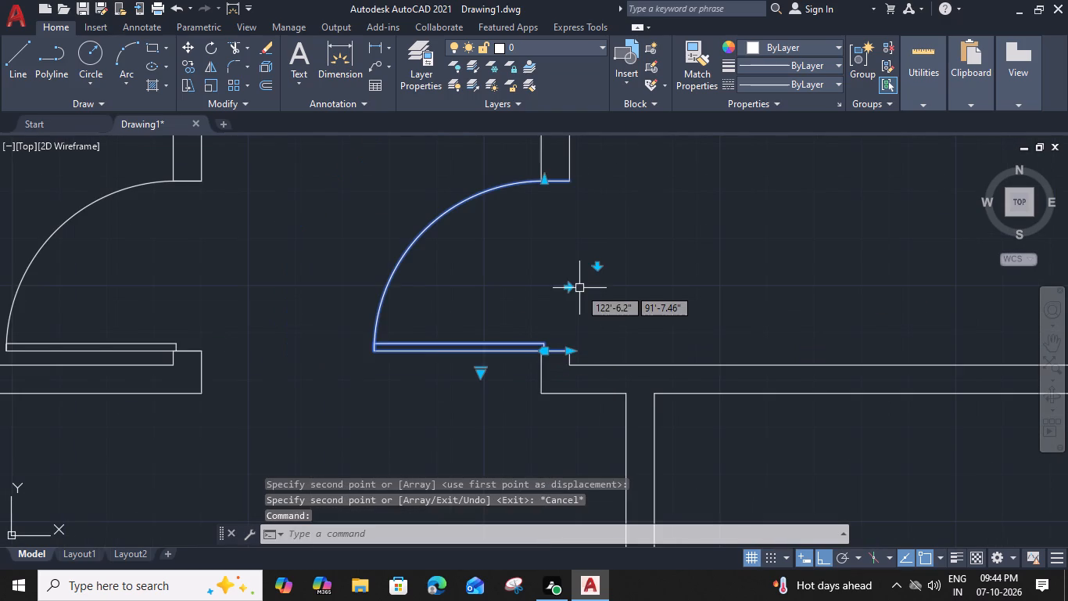
pyautogui.click(571, 286)
pyautogui.press('Escape')
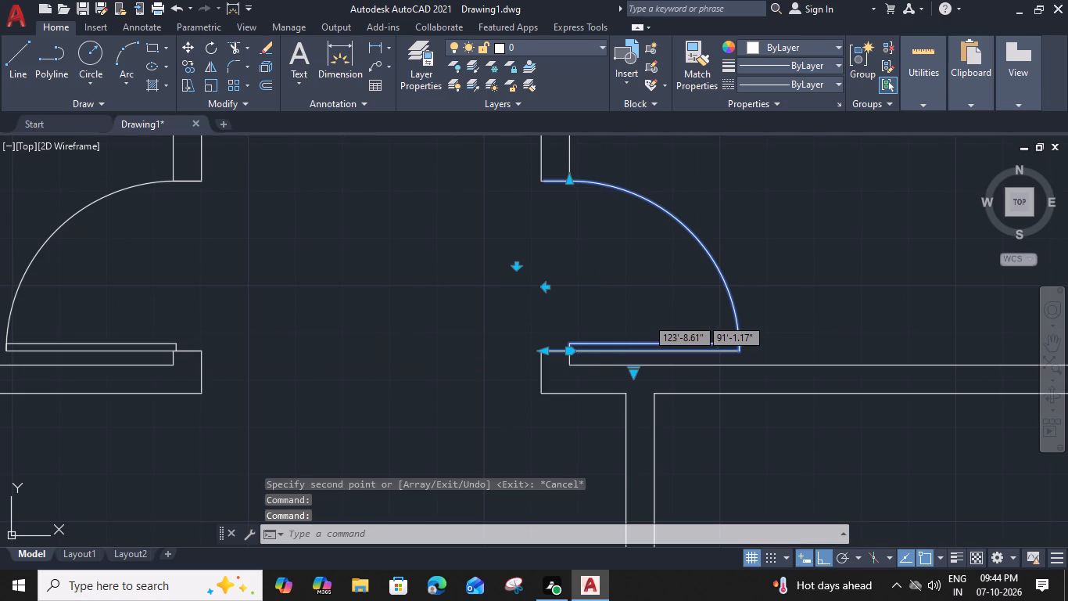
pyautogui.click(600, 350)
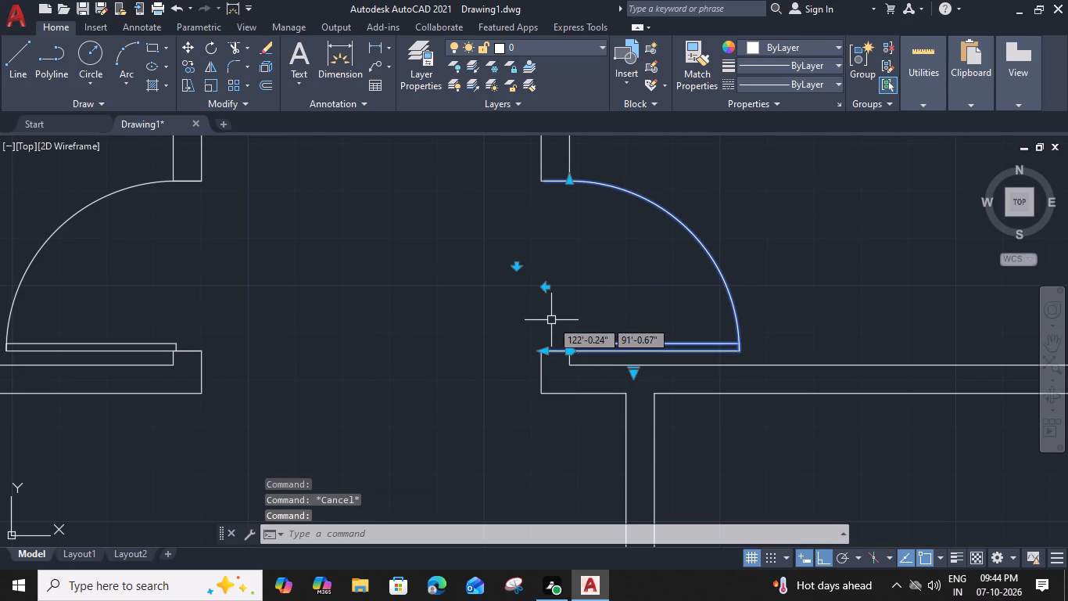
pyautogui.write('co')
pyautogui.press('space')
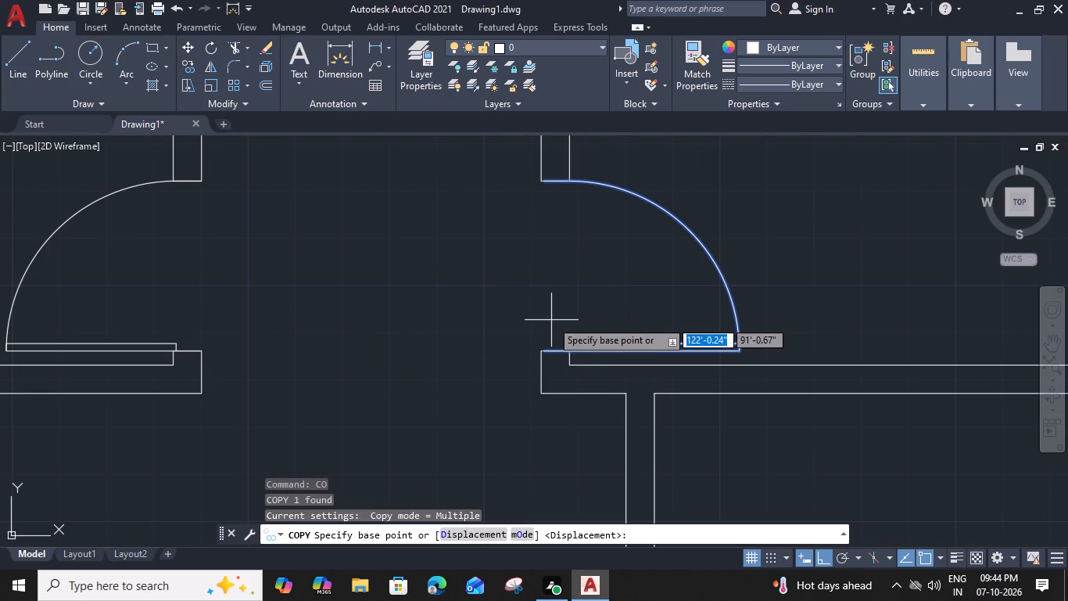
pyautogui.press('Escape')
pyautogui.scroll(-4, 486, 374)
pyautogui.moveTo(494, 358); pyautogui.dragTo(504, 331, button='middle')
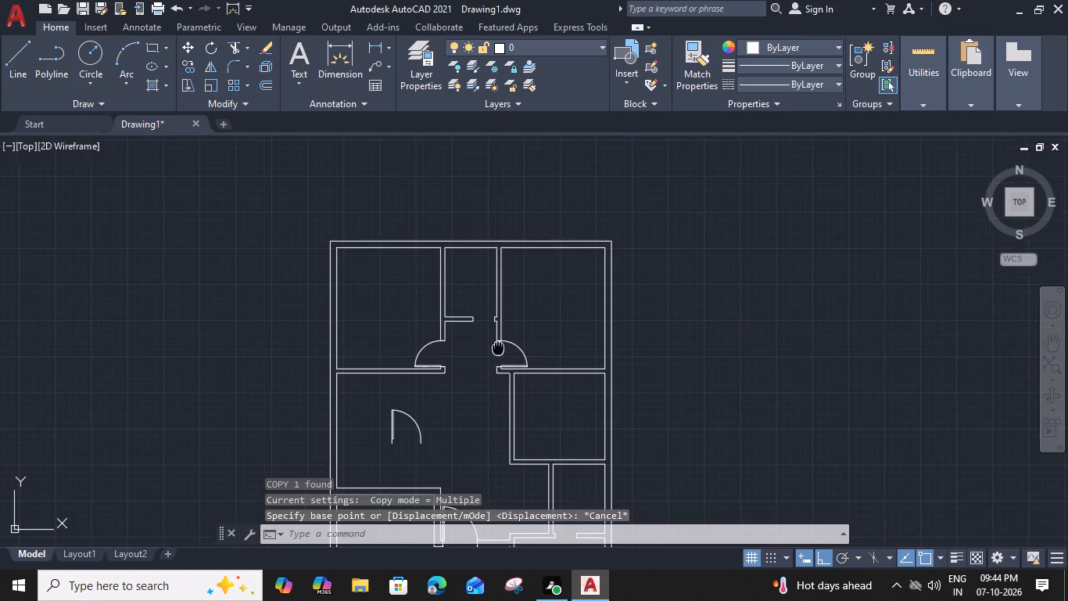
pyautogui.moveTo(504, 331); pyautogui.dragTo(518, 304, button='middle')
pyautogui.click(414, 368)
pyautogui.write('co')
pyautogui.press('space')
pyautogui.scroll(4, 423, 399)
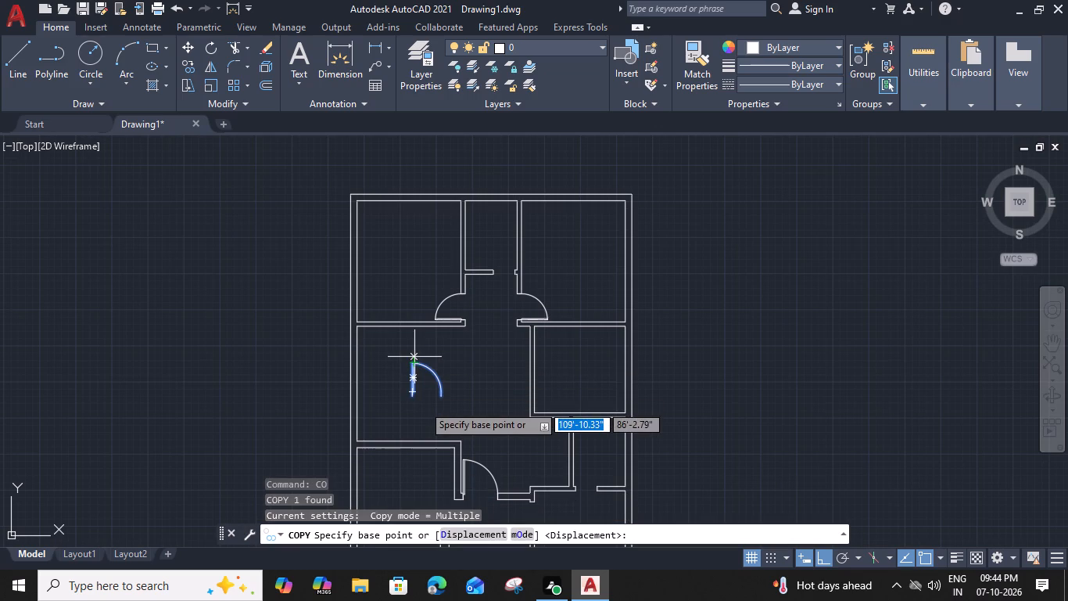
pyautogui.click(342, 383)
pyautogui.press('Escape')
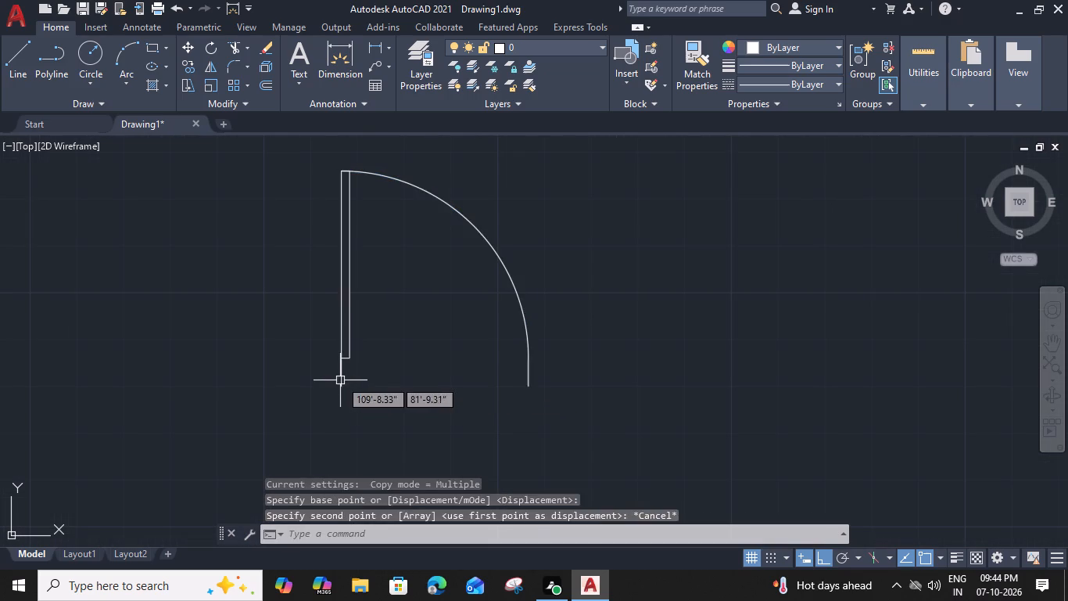
# Move the spare upright door by its hinge-side end onto the hallway-side corner of the upper-middle room's left door jamb.
pyautogui.click(340, 380)
pyautogui.write('m')
pyautogui.press('space')
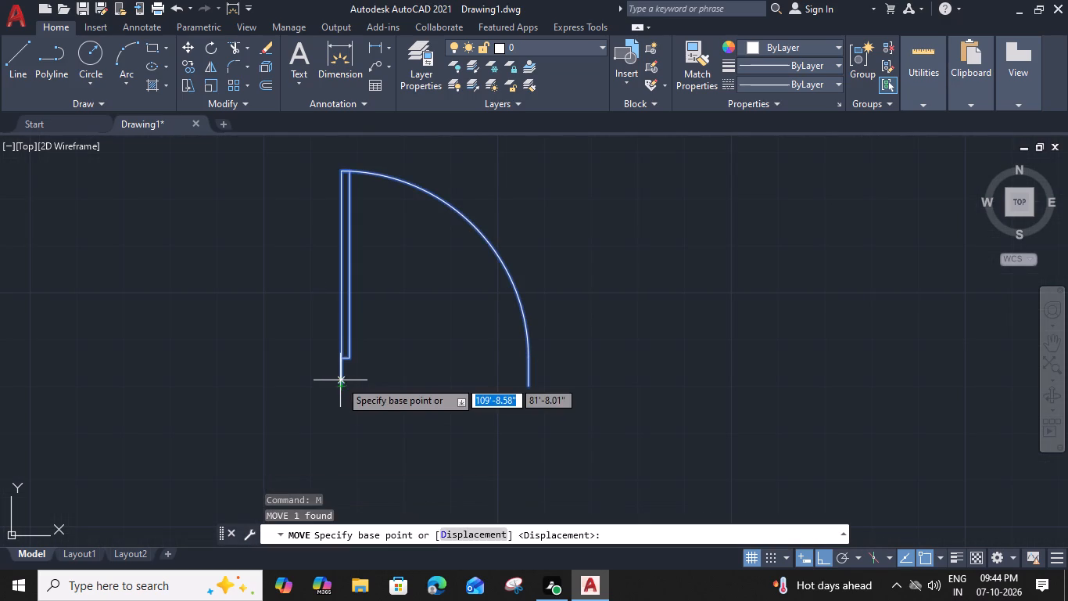
pyautogui.click(339, 388)
pyautogui.scroll(-3, 339, 389)
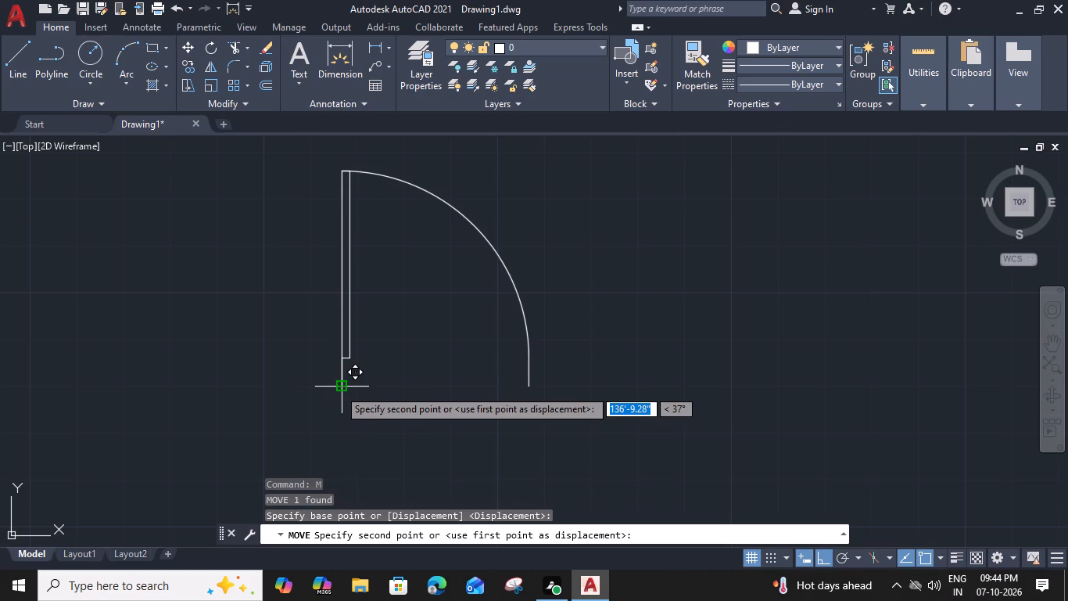
pyautogui.moveTo(462, 252); pyautogui.dragTo(467, 360, button='middle')
pyautogui.scroll(3, 468, 310)
pyautogui.click(481, 289)
pyautogui.press('Escape')
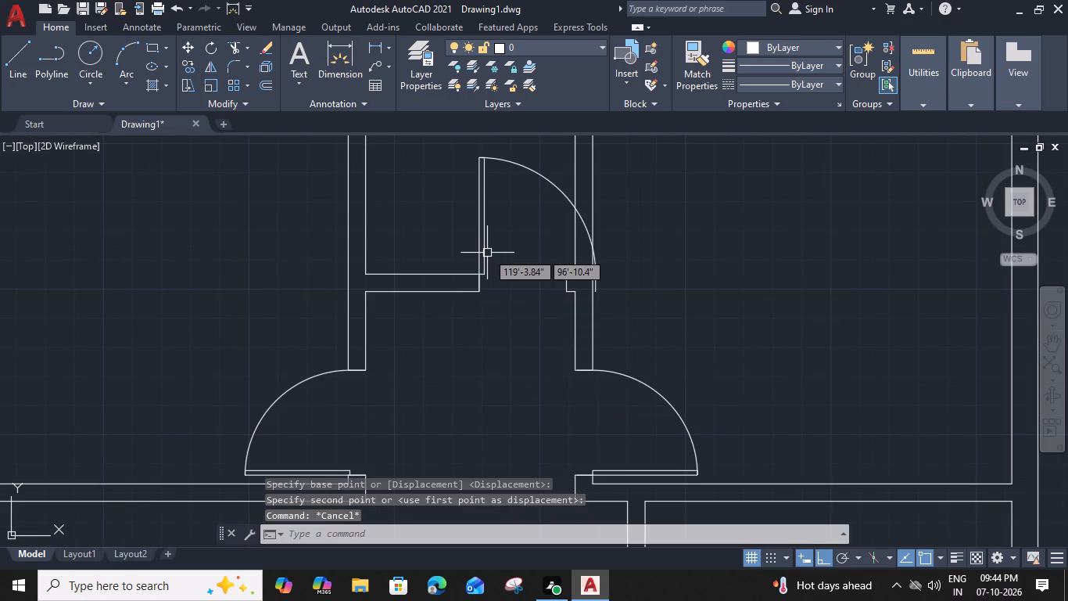
# Scale the upper-middle room's door by reference from the left jamb corner so it ends at the right jamb corner.
pyautogui.click(482, 236)
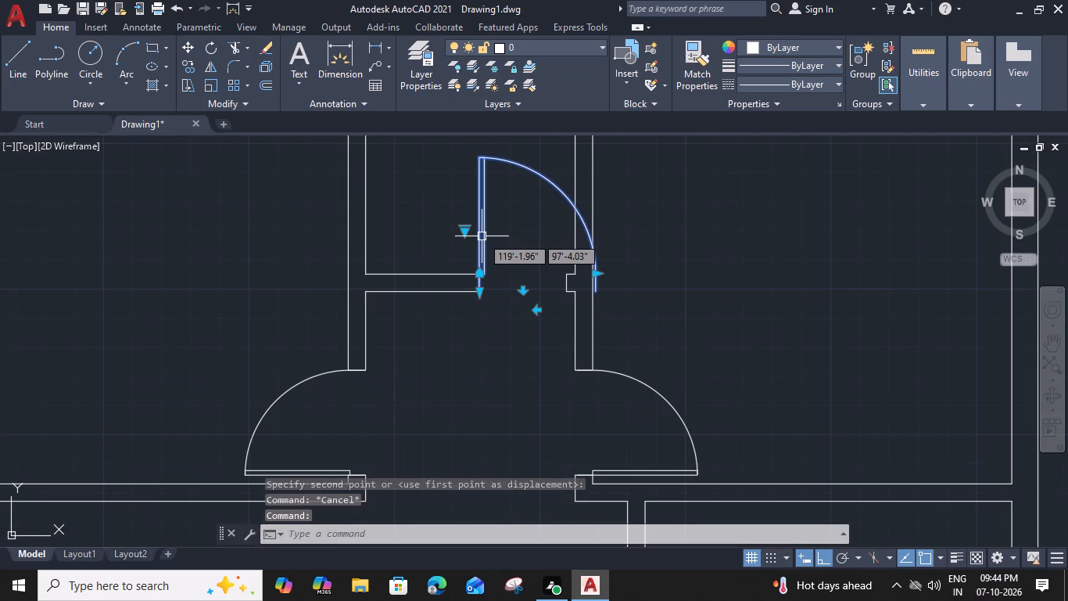
pyautogui.write('sc')
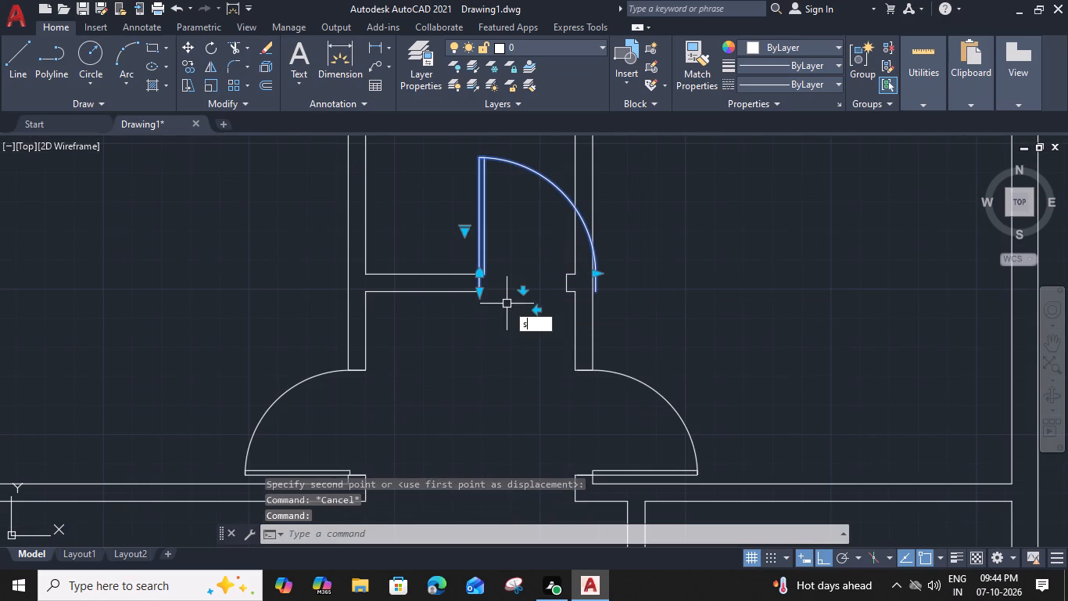
pyautogui.press('space')
pyautogui.moveTo(509, 282); pyautogui.dragTo(511, 315, button='middle')
pyautogui.scroll(1, 486, 326)
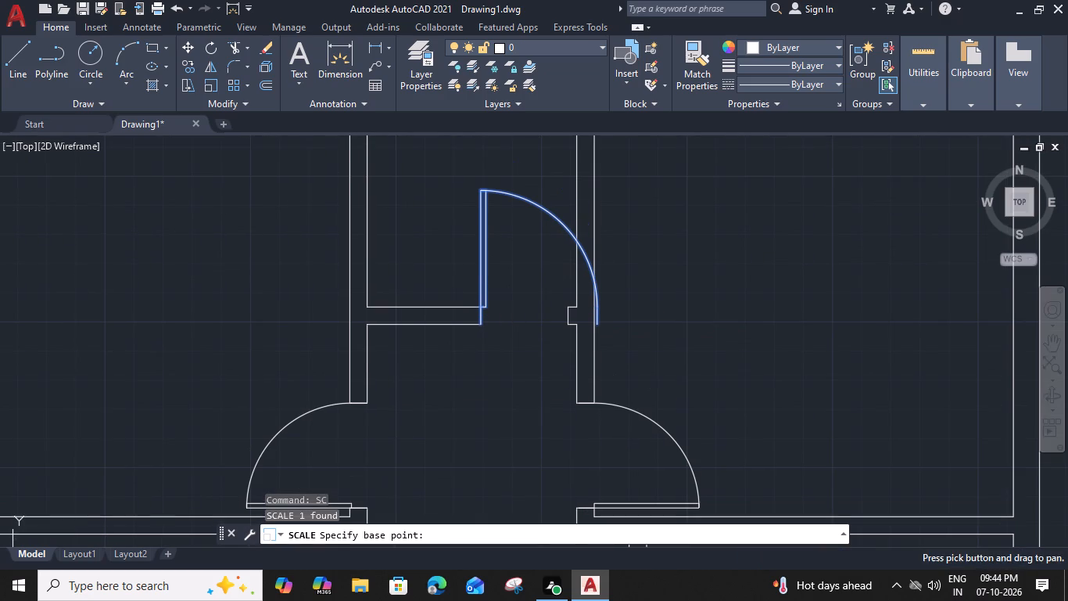
pyautogui.scroll(2, 511, 315)
pyautogui.click(459, 313)
pyautogui.scroll(-3, 459, 312)
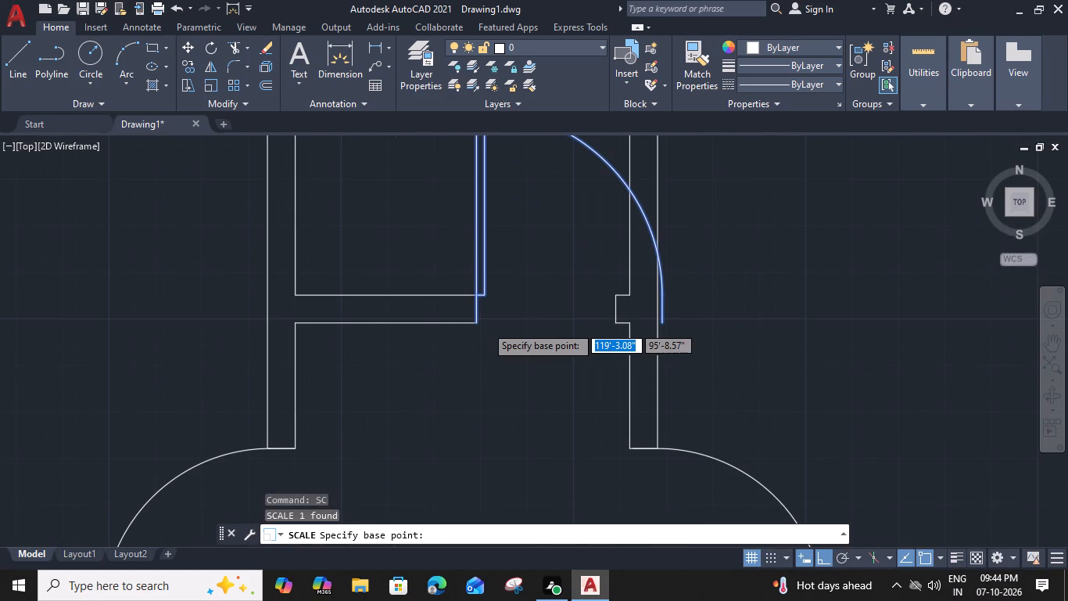
pyautogui.write('r')
pyautogui.press('space')
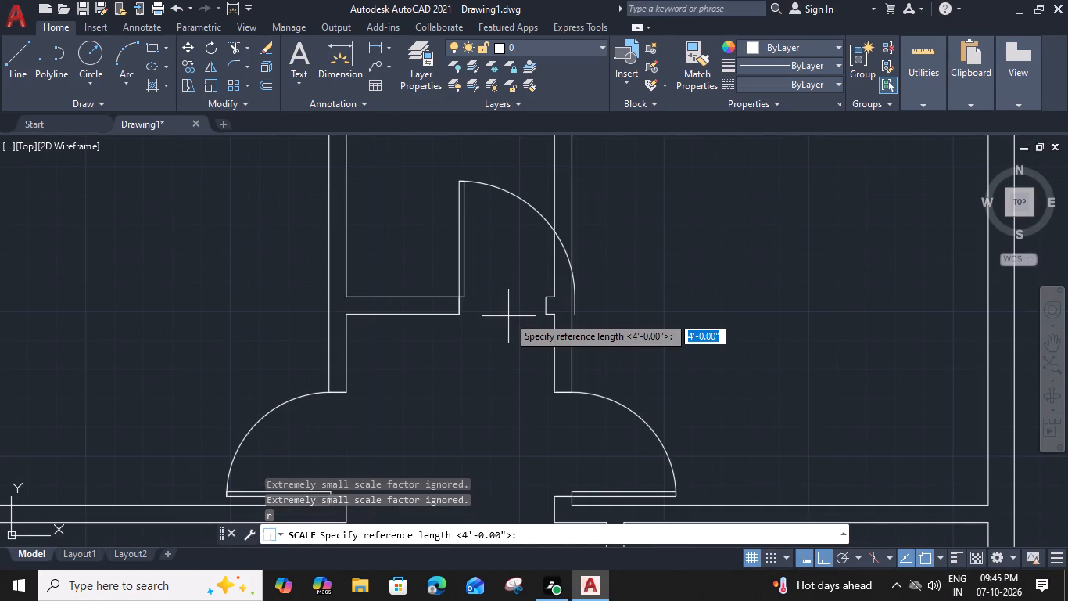
pyautogui.click(460, 312)
pyautogui.scroll(2, 590, 317)
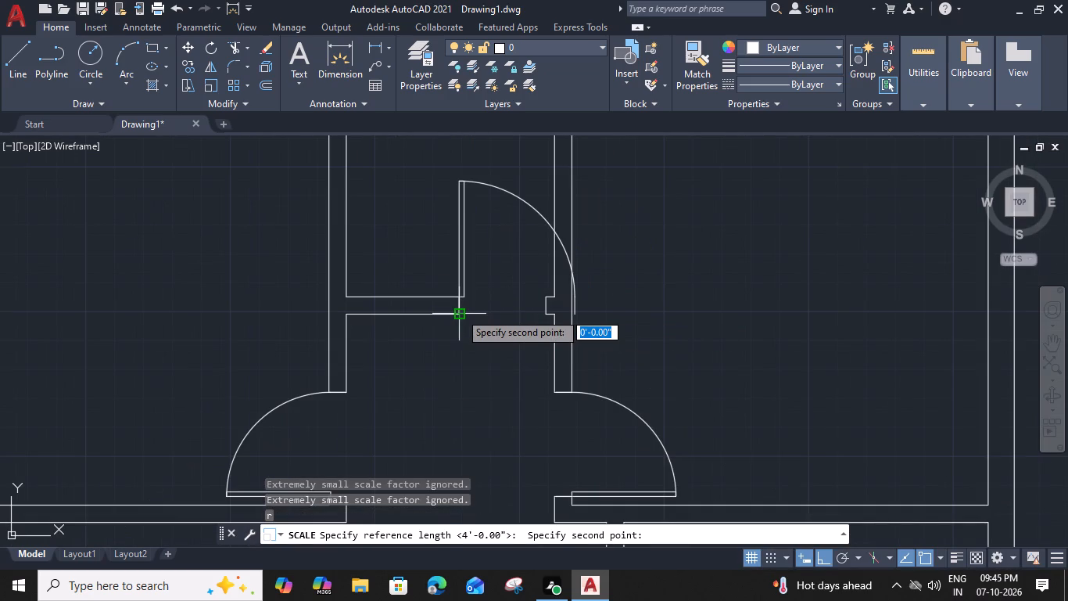
pyautogui.scroll(2, 548, 311)
pyautogui.click(498, 293)
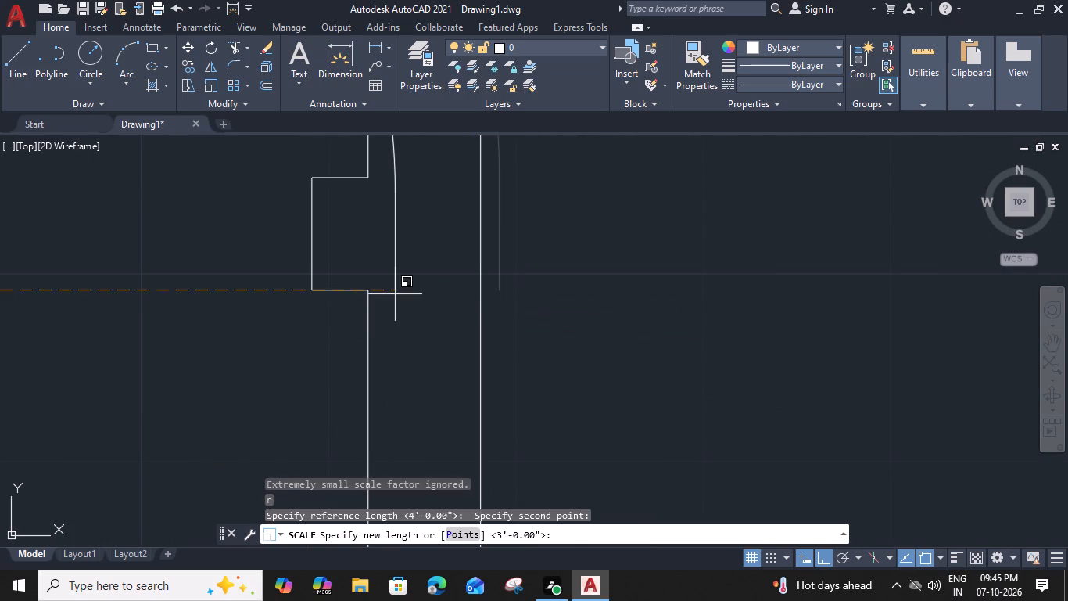
pyautogui.click(311, 290)
# Flip the upper-middle room's door so it is hung on the right jamb.
pyautogui.scroll(-4, 313, 293)
pyautogui.moveTo(301, 317); pyautogui.dragTo(468, 363, button='middle')
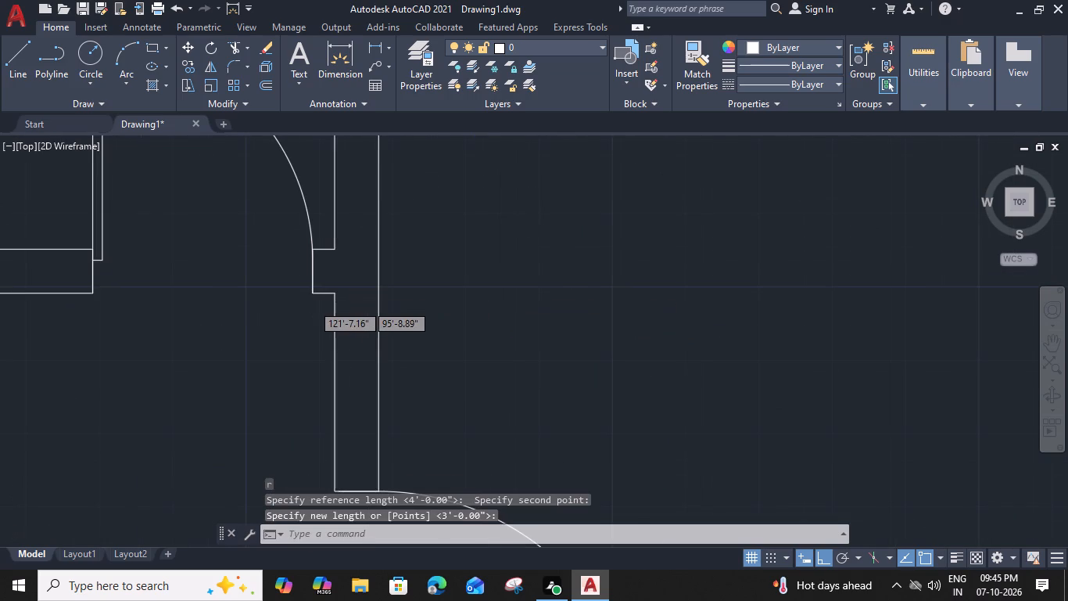
pyautogui.click(349, 254)
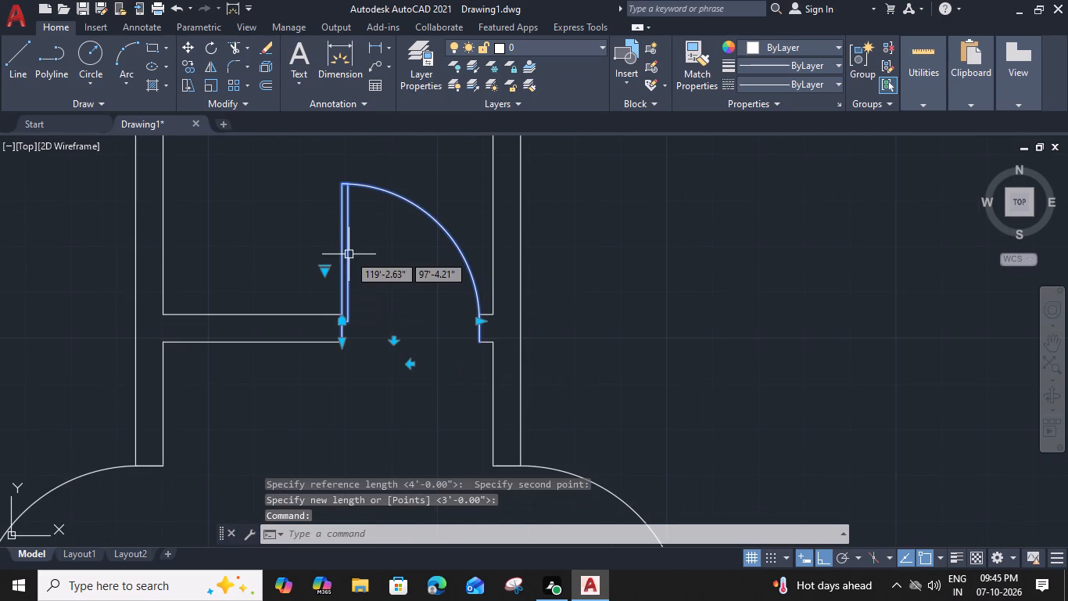
pyautogui.click(407, 361)
# Copy the upper-middle door by its hinge-side end to the lower corner of the right jamb between the two lower-right rooms.
pyautogui.scroll(-3, 407, 359)
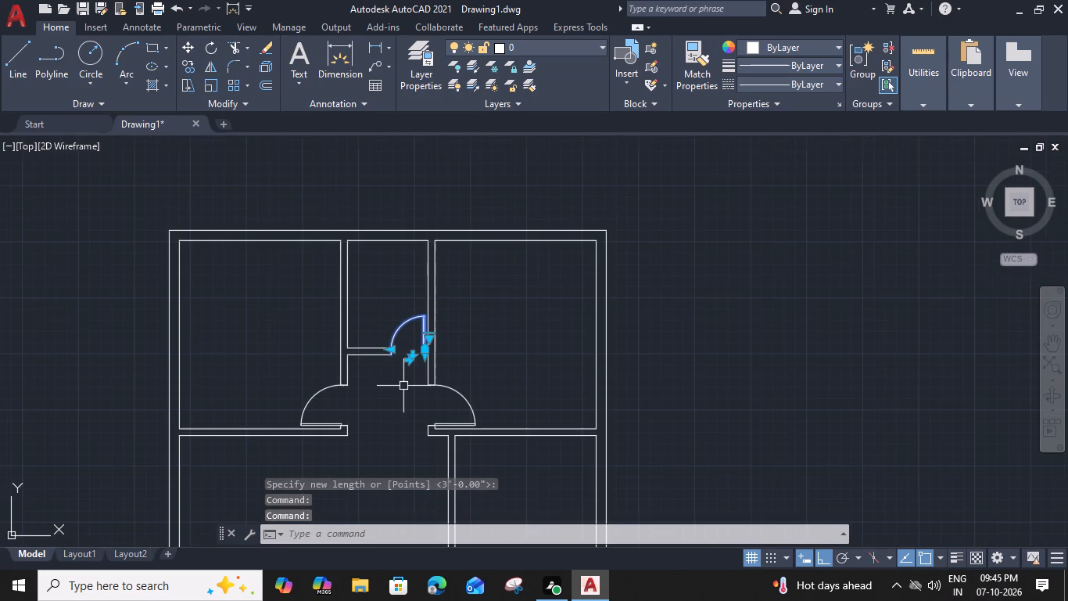
pyautogui.moveTo(400, 380); pyautogui.dragTo(443, 206, button='middle')
pyautogui.moveTo(434, 334); pyautogui.dragTo(436, 197, button='middle')
pyautogui.moveTo(442, 307); pyautogui.dragTo(448, 514, button='middle')
pyautogui.write('co')
pyautogui.press('space')
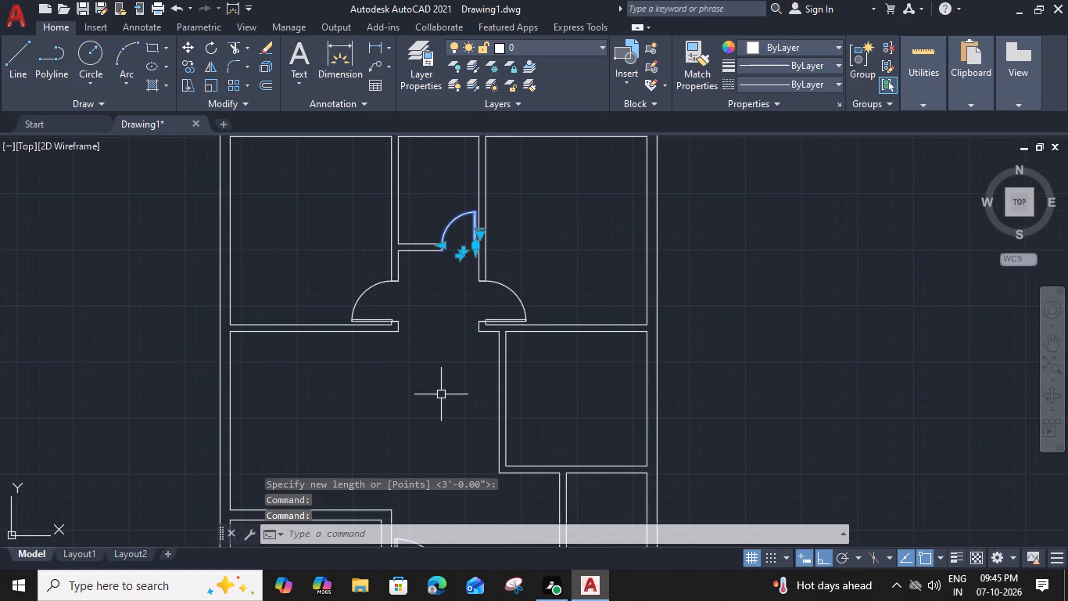
pyautogui.scroll(4, 474, 250)
pyautogui.click(475, 261)
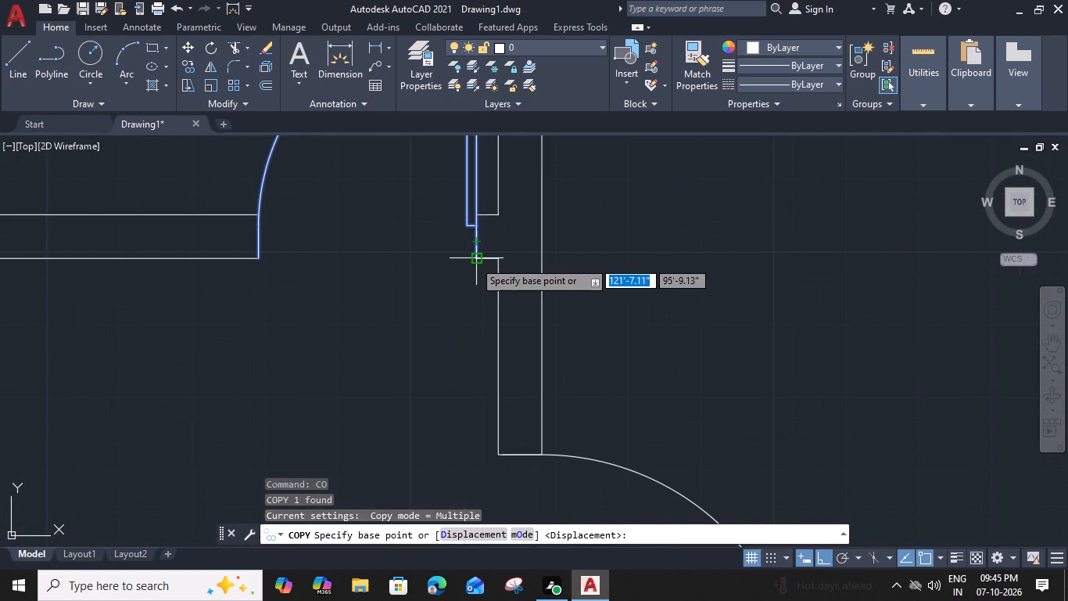
pyautogui.scroll(-4, 475, 261)
pyautogui.moveTo(460, 442); pyautogui.dragTo(442, 151, button='middle')
pyautogui.moveTo(486, 347); pyautogui.dragTo(450, 166, button='middle')
pyautogui.scroll(3, 627, 328)
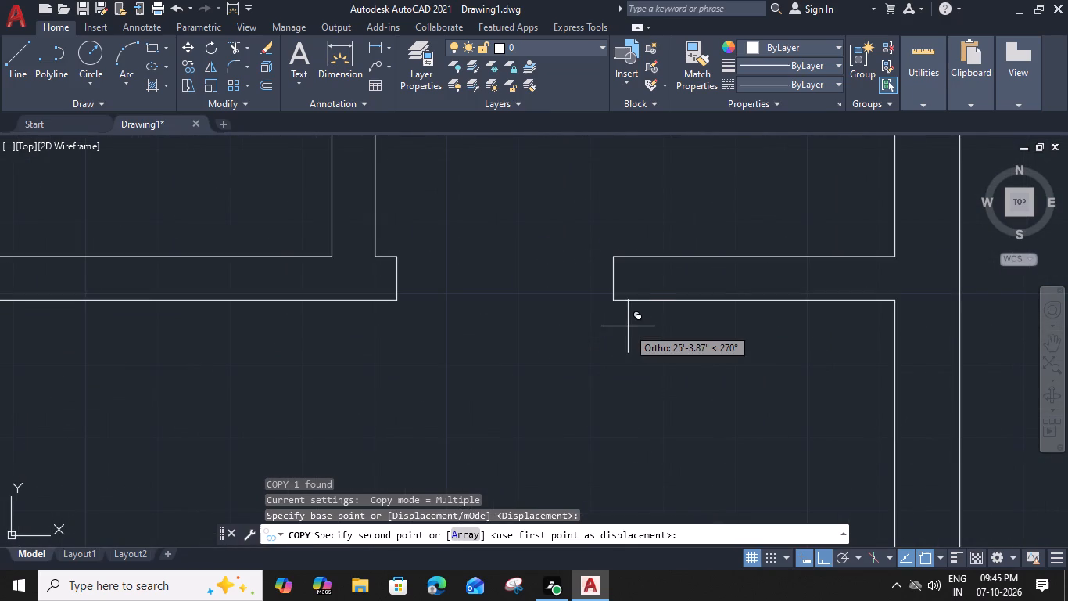
pyautogui.click(616, 300)
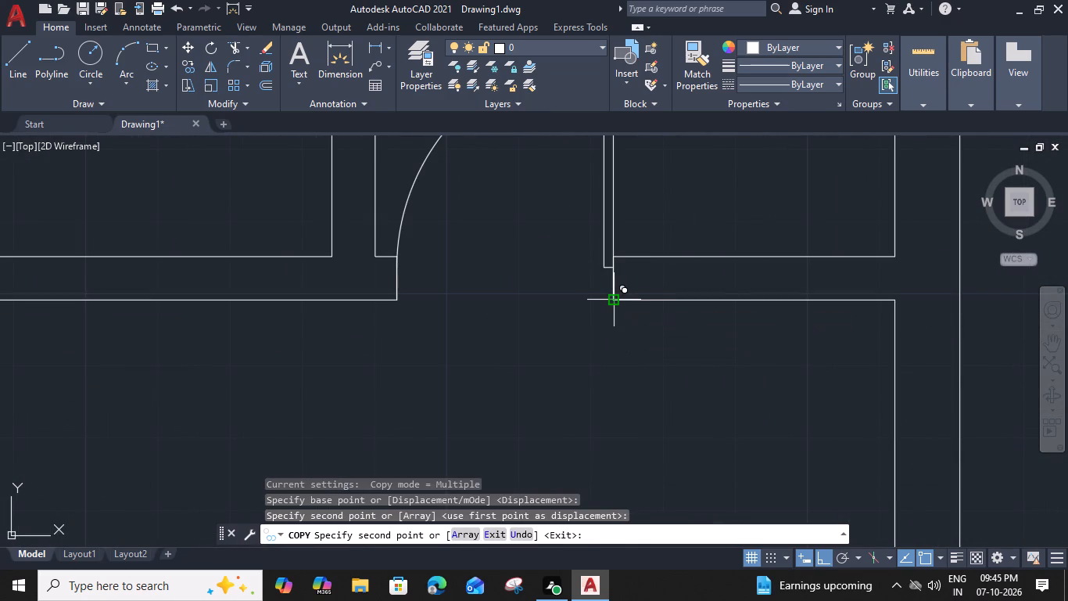
pyautogui.press('Escape')
# Flip the copied door between the two lower-right rooms so it is hung on the left jamb.
pyautogui.click(604, 256)
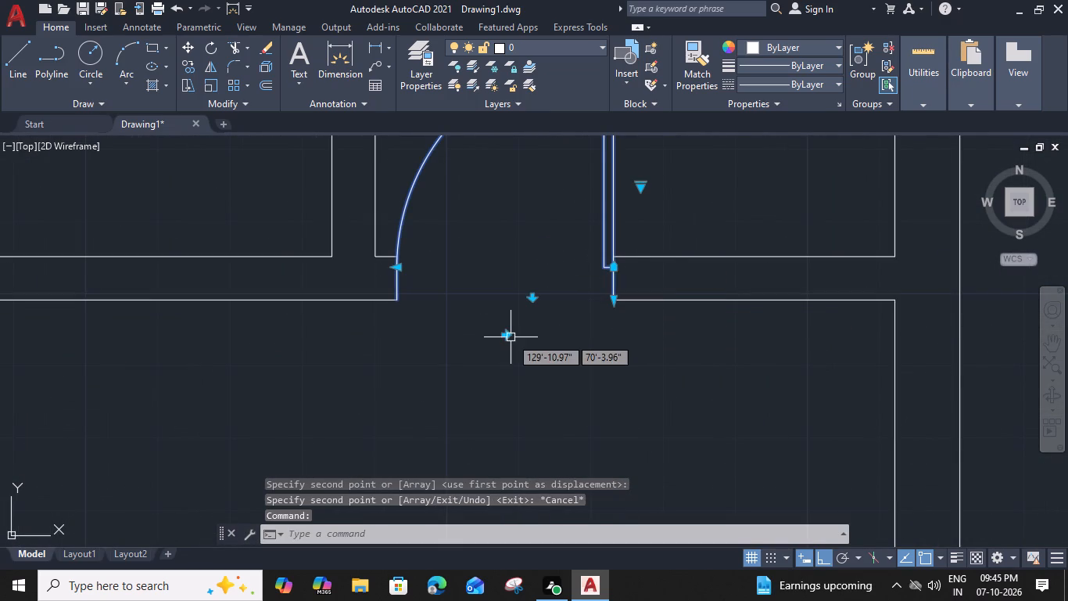
pyautogui.click(502, 333)
# Copy the upper-right room's door by its hinge-side end to the hall-side corner of the bottom-right room's lower door jamb.
pyautogui.scroll(-5, 503, 333)
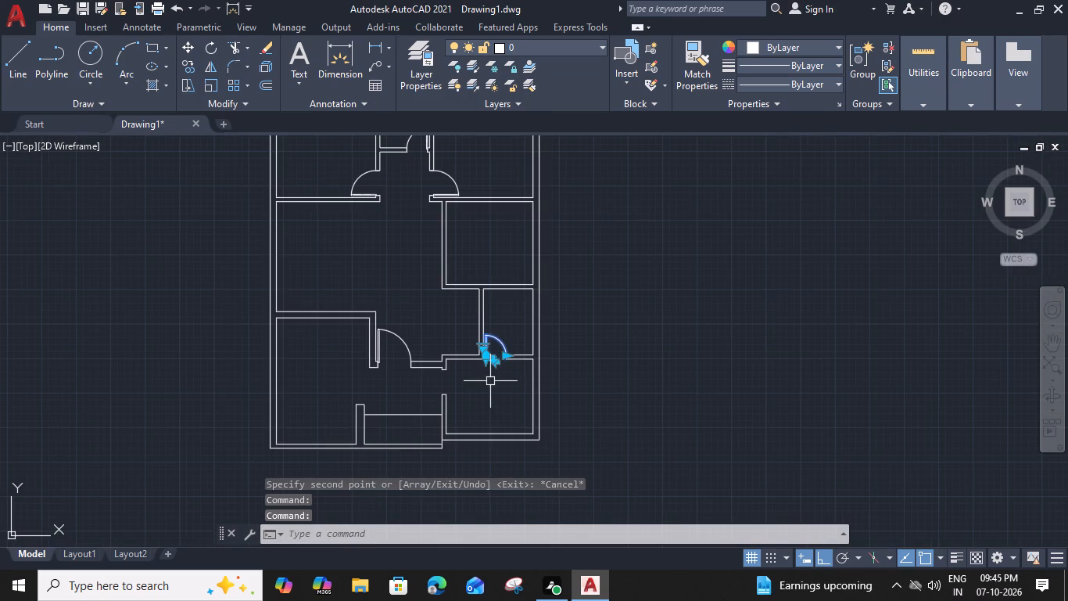
pyautogui.moveTo(486, 382); pyautogui.dragTo(583, 325, button='middle')
pyautogui.moveTo(530, 262); pyautogui.dragTo(571, 322, button='middle')
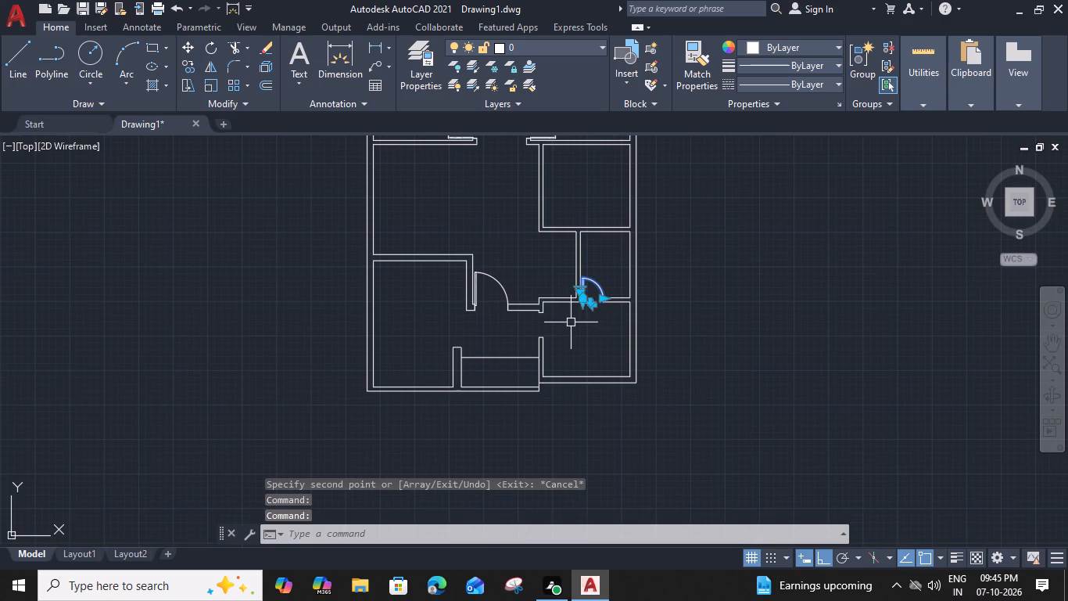
pyautogui.moveTo(571, 322); pyautogui.dragTo(567, 387, button='middle')
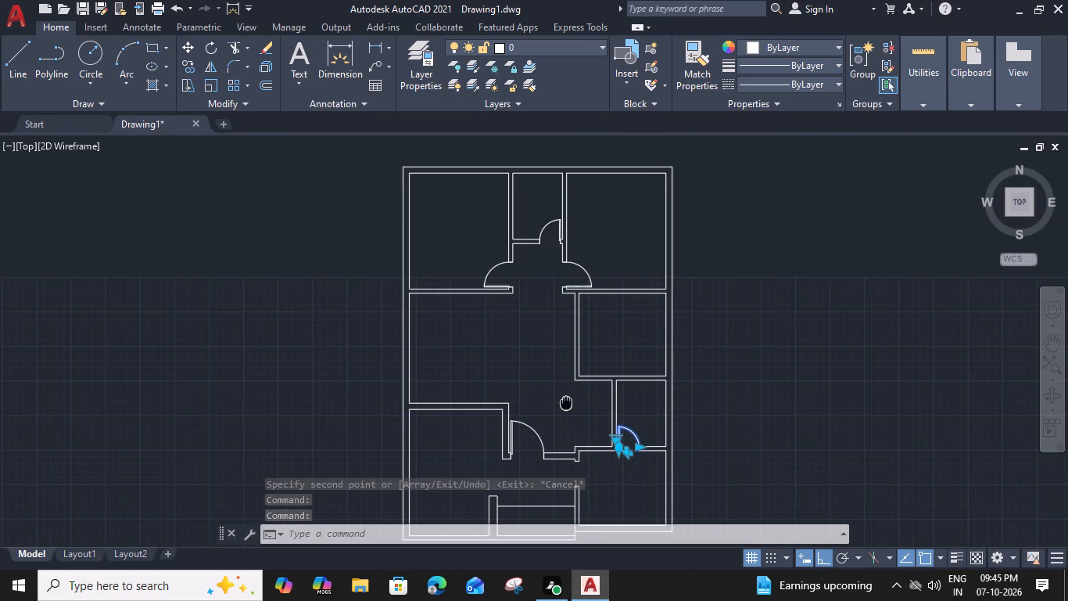
pyautogui.click(588, 247)
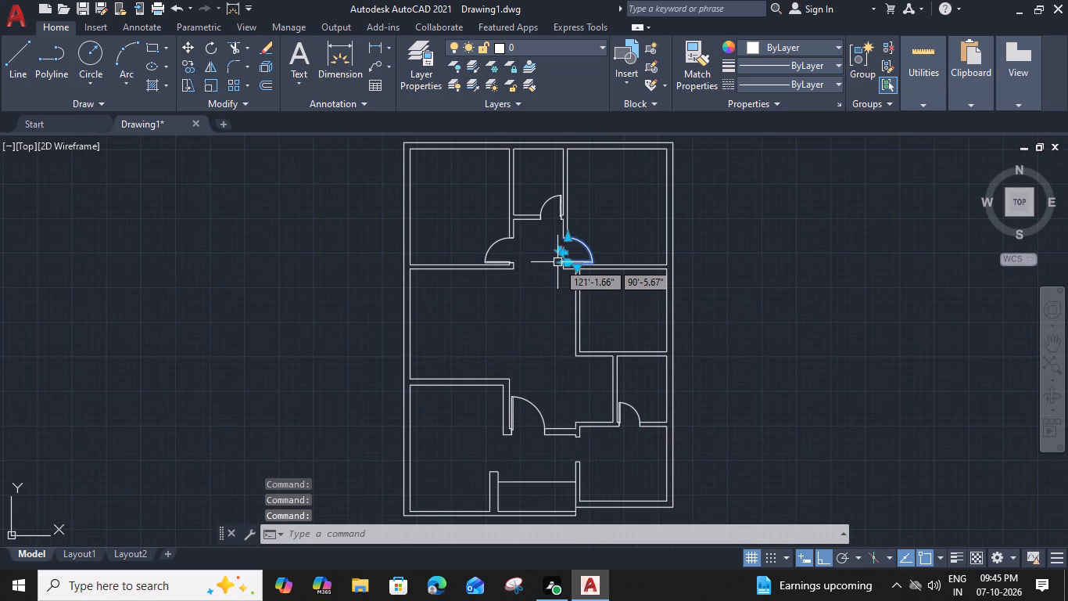
pyautogui.write('co')
pyautogui.press('space')
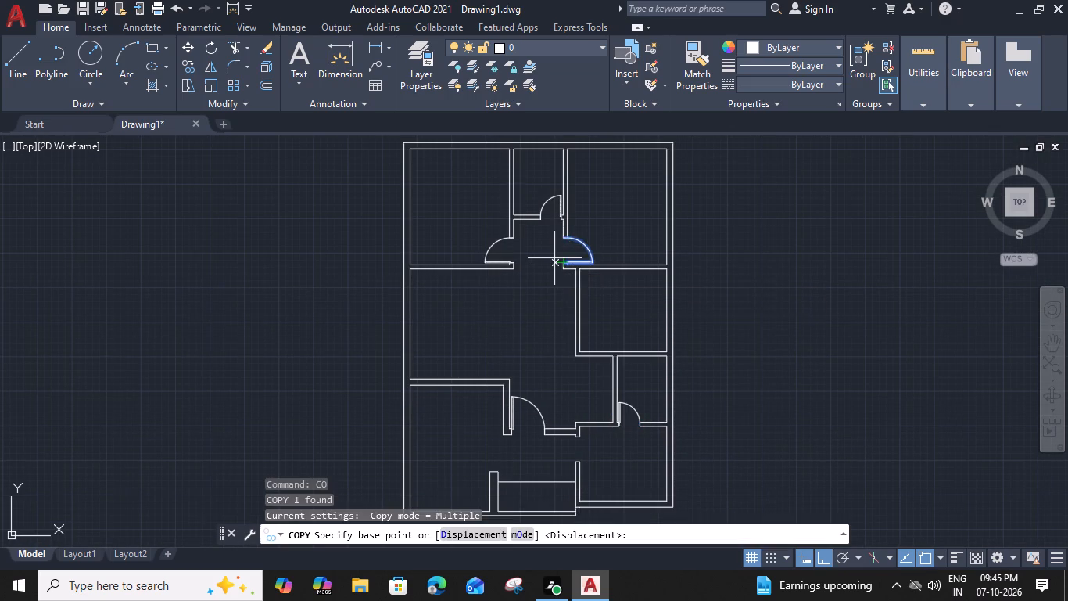
pyautogui.scroll(3, 554, 257)
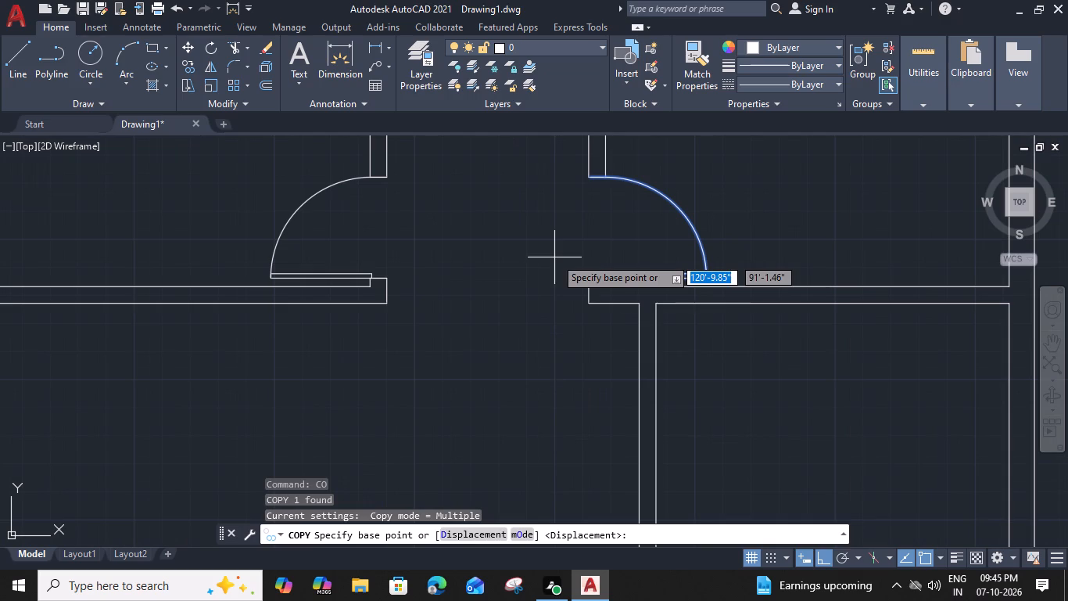
pyautogui.click(588, 280)
pyautogui.scroll(-4, 588, 280)
pyautogui.moveTo(577, 408); pyautogui.dragTo(569, 235, button='middle')
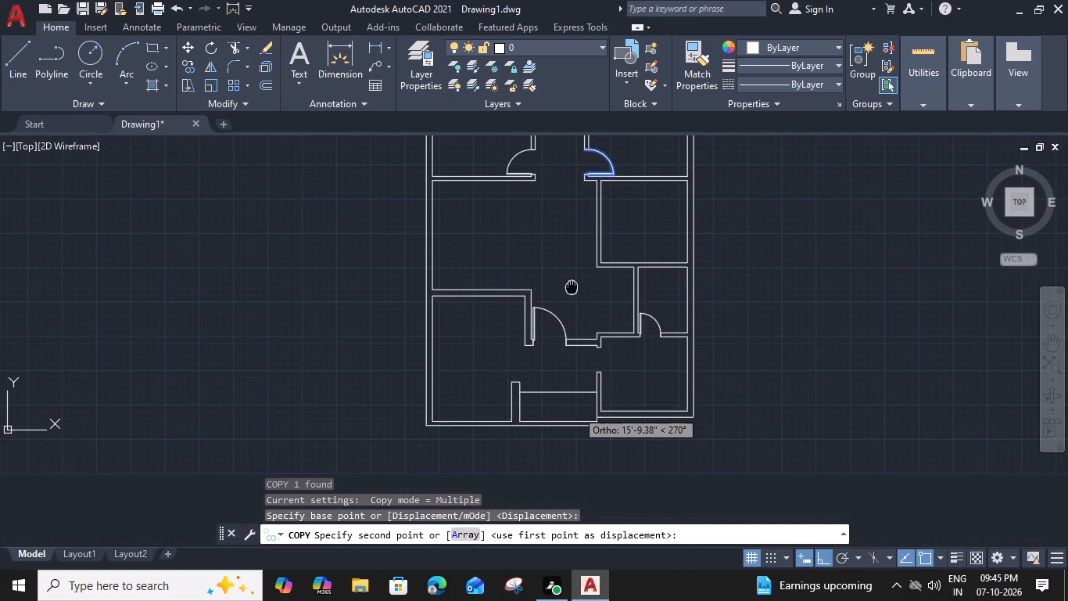
pyautogui.scroll(3, 582, 291)
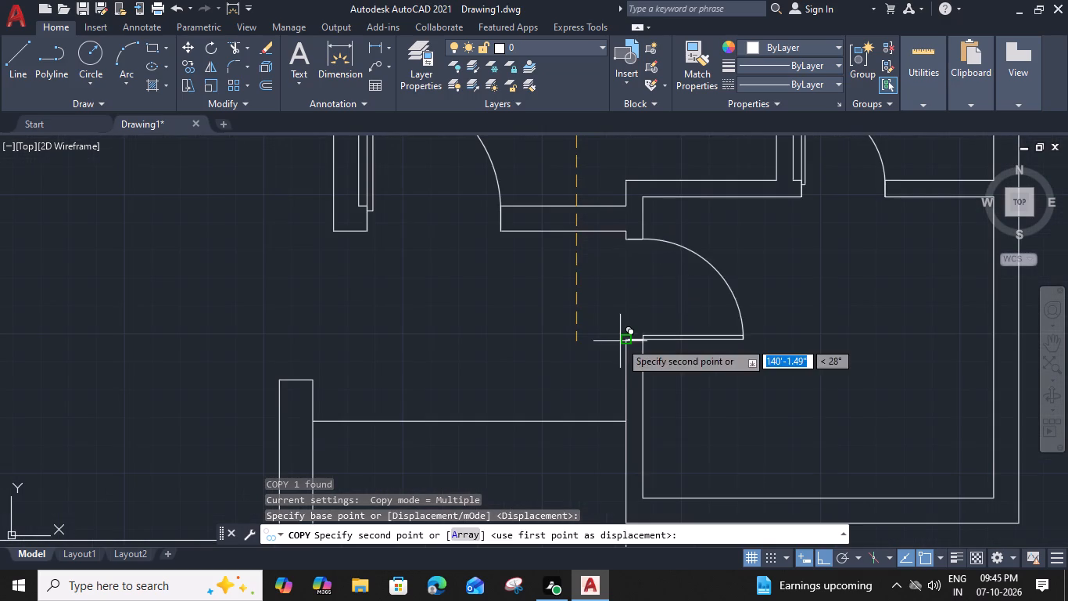
pyautogui.click(620, 341)
pyautogui.press('Escape')
# Flip the bottom-right room's copied door so it is hung on the upper jamb.
pyautogui.click(683, 338)
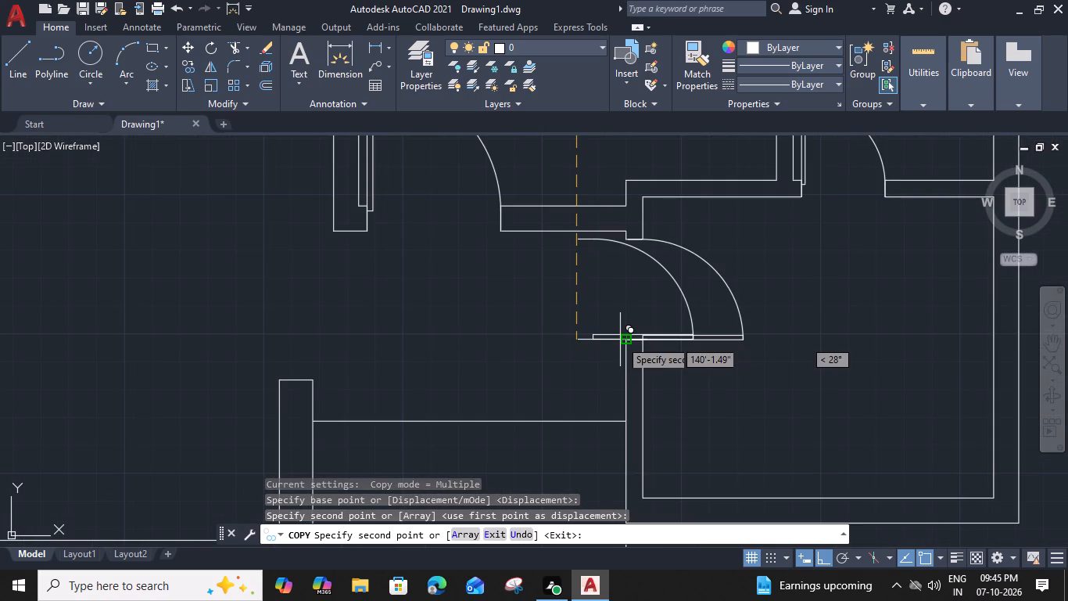
pyautogui.click(611, 289)
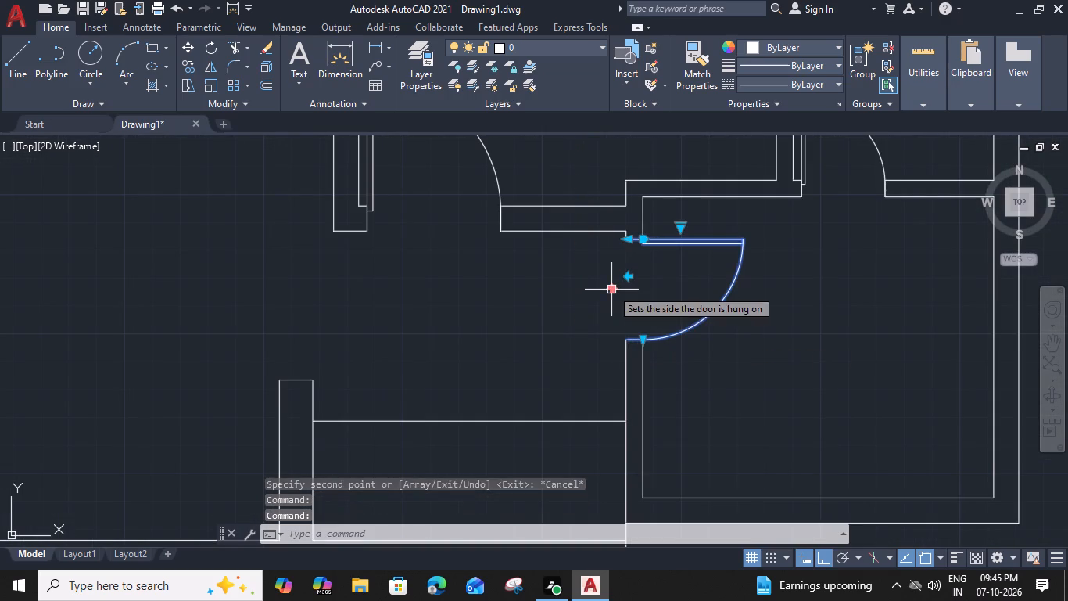
pyautogui.press('Escape')
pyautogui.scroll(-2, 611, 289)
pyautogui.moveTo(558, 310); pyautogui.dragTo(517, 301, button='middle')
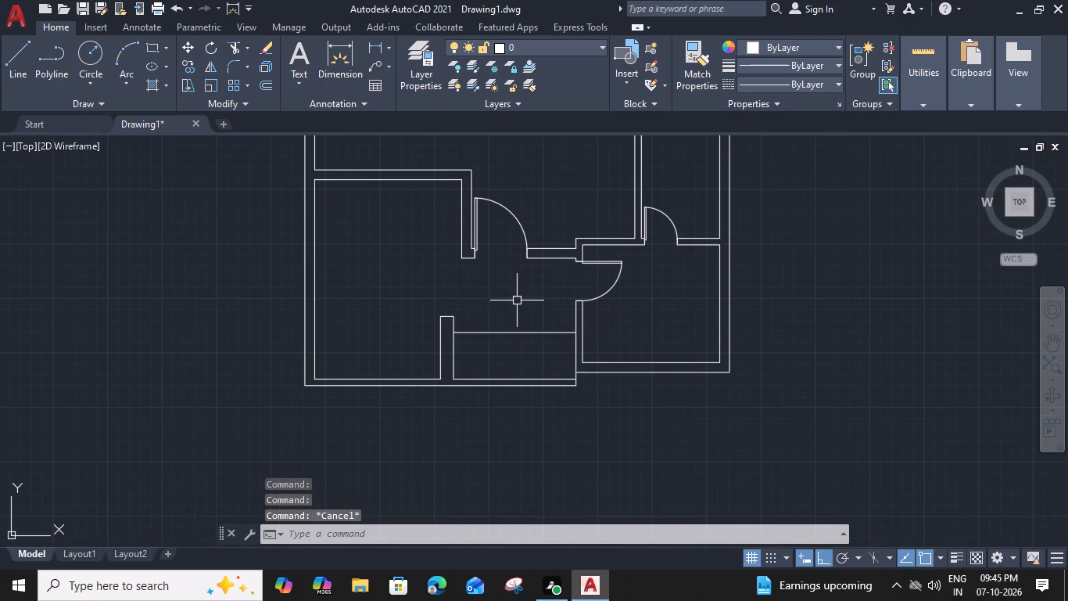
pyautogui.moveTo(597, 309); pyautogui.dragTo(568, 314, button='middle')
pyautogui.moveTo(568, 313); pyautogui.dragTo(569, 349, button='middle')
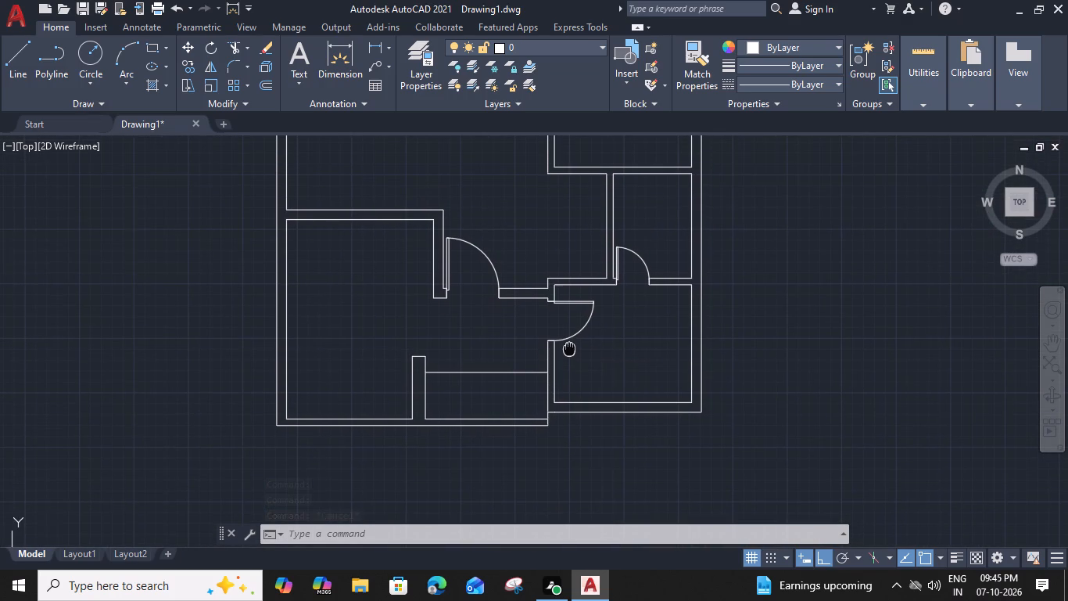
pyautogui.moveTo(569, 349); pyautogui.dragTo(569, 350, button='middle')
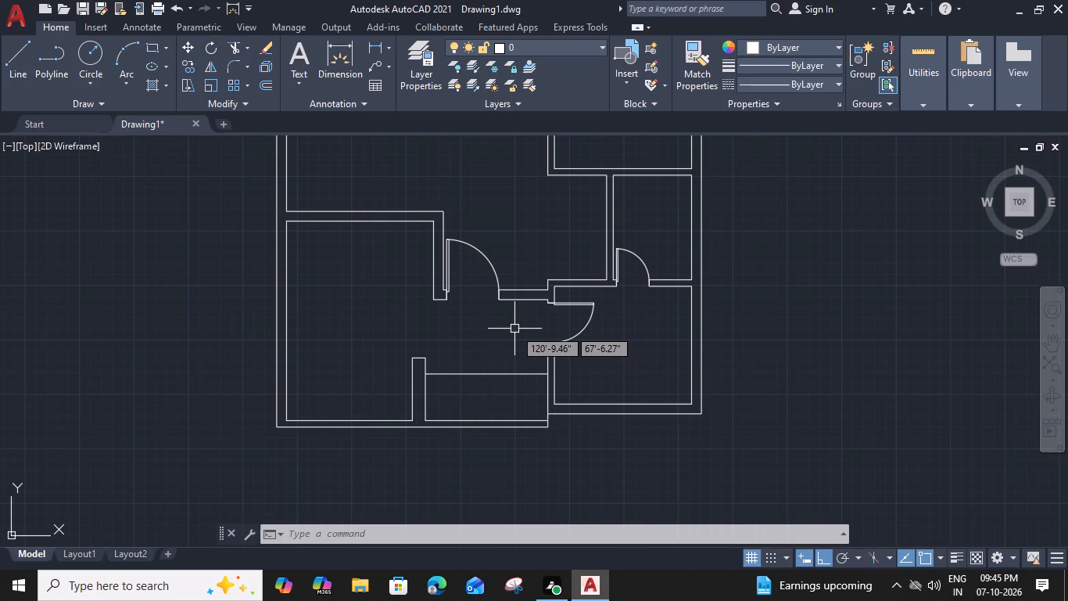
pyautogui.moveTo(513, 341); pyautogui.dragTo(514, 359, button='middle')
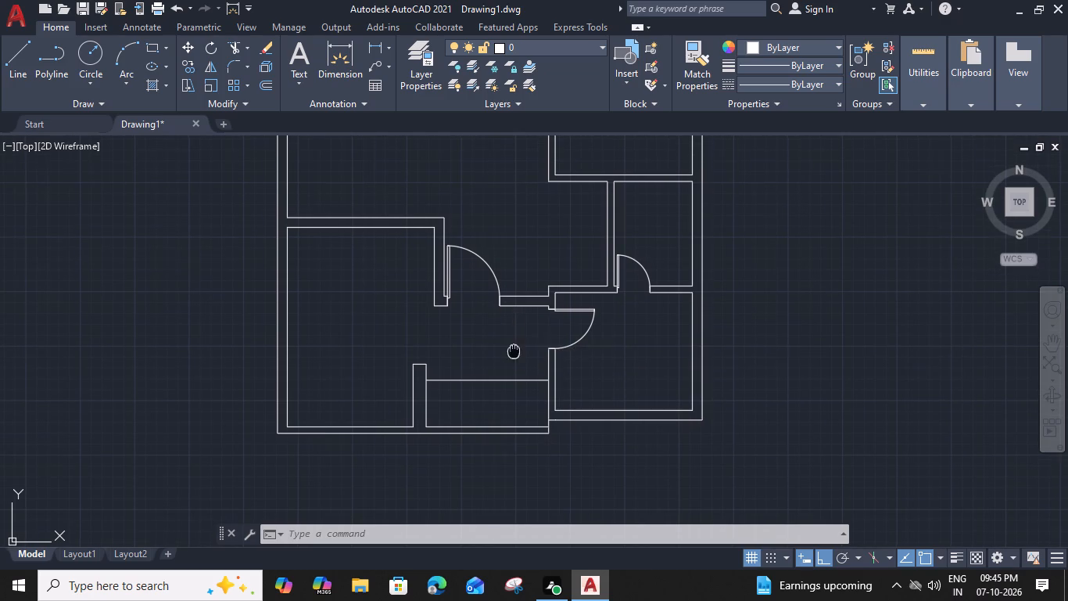
# Extend both side lines of the short stub wall in the lower middle to the bottom wall's outer line.
pyautogui.moveTo(514, 359); pyautogui.dragTo(520, 432, button='middle')
pyautogui.moveTo(475, 290); pyautogui.dragTo(550, 210, button='middle')
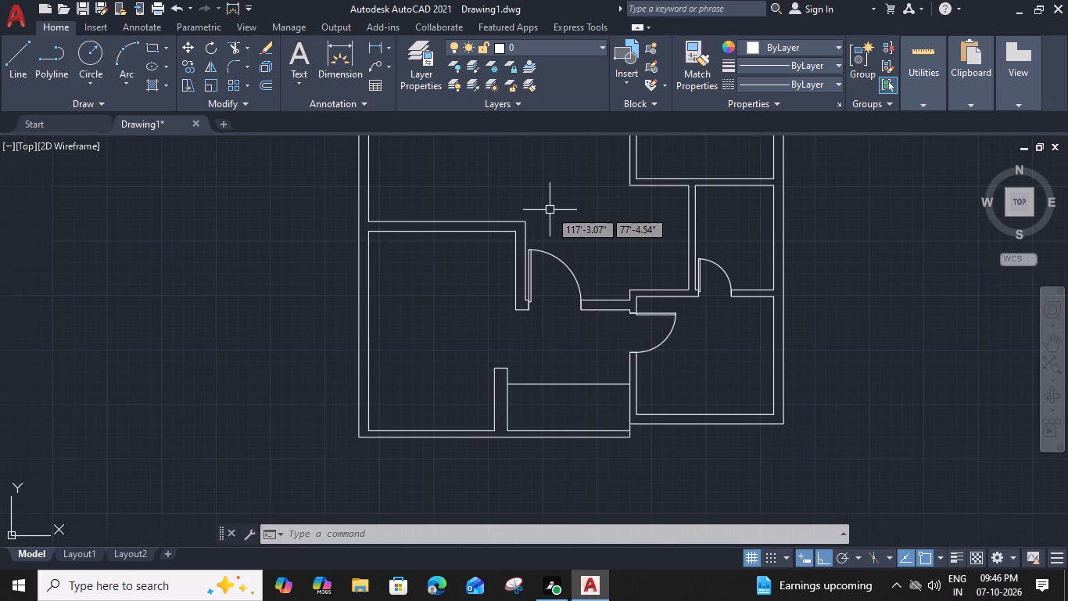
pyautogui.scroll(1, 493, 454)
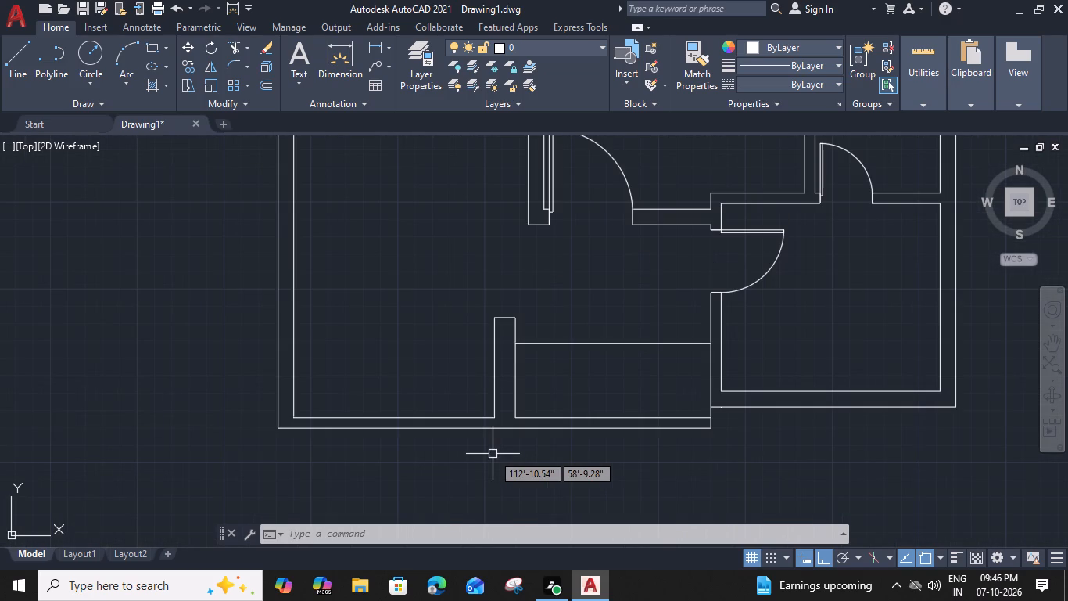
pyautogui.write('ex')
pyautogui.press('space')
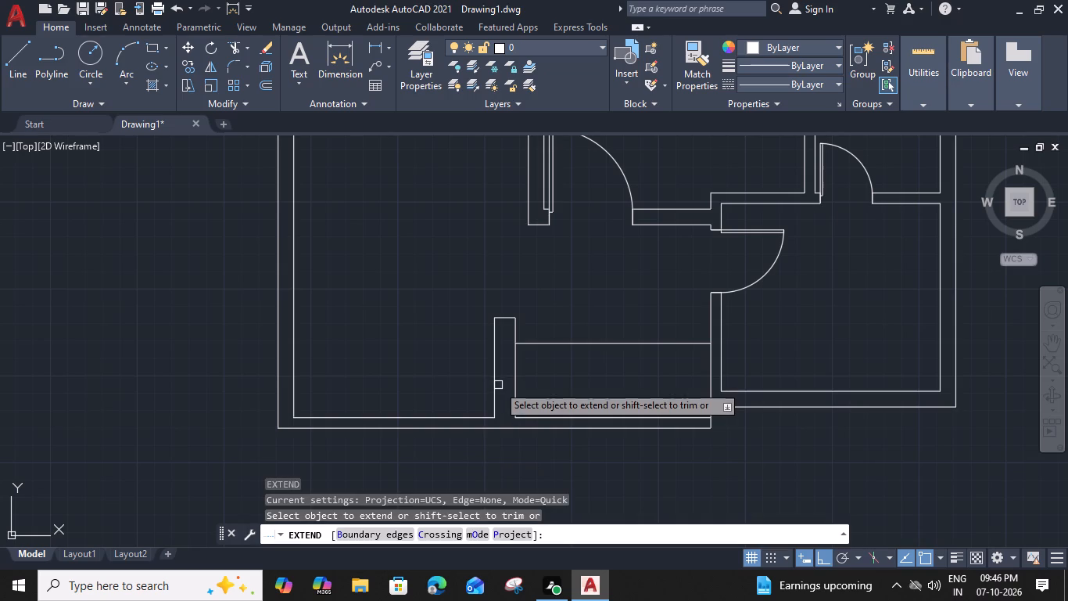
pyautogui.click(497, 384)
pyautogui.click(514, 389)
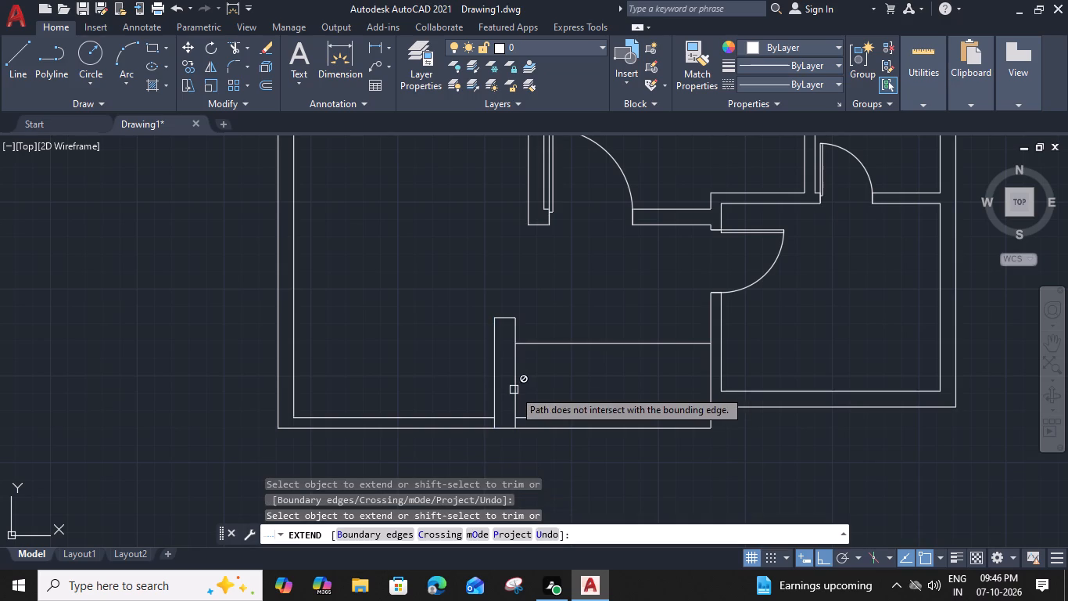
pyautogui.press('Escape')
# Extend the inner line of the lower-left room's left wall down to the bottom wall's outer line.
pyautogui.moveTo(398, 400); pyautogui.dragTo(547, 392, button='middle')
pyautogui.press('e')
pyautogui.press('x')
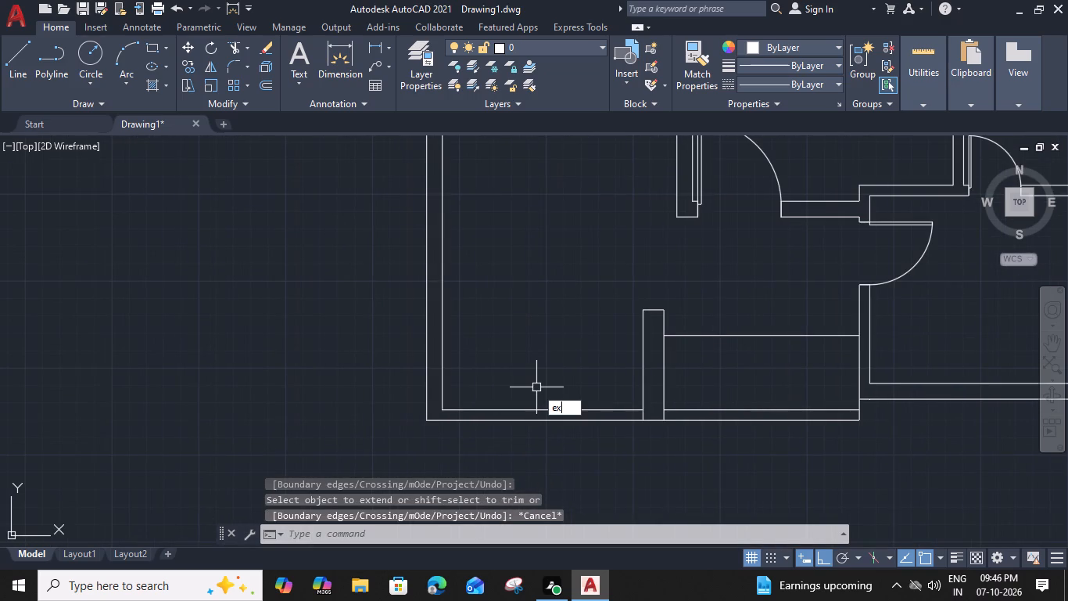
pyautogui.press('space')
pyautogui.click(445, 372)
pyautogui.press('Escape')
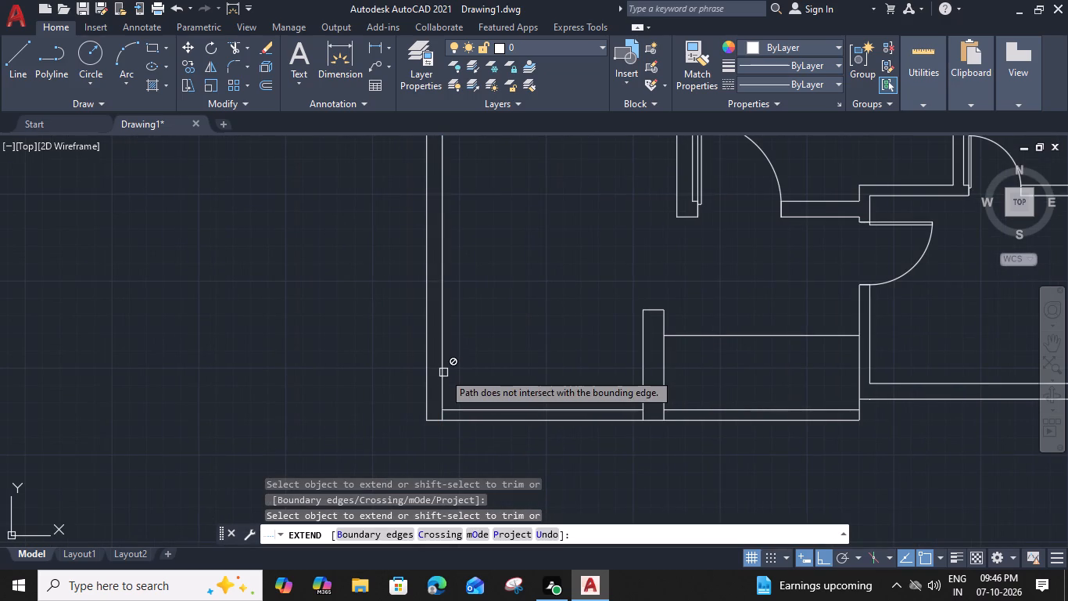
# Move the three lines of the stub wall by the lower-right corner horizontally toward the upper wall end's right face.
pyautogui.moveTo(678, 370); pyautogui.dragTo(560, 375, button='middle')
pyautogui.moveTo(719, 373); pyautogui.dragTo(636, 365, button='middle')
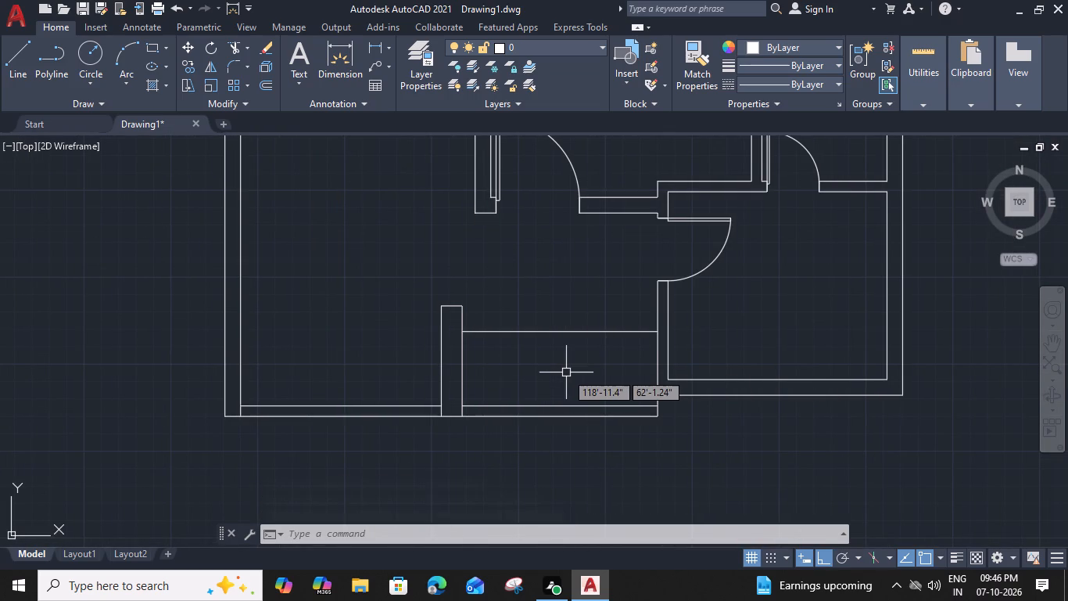
pyautogui.moveTo(561, 279); pyautogui.dragTo(563, 280, button='middle')
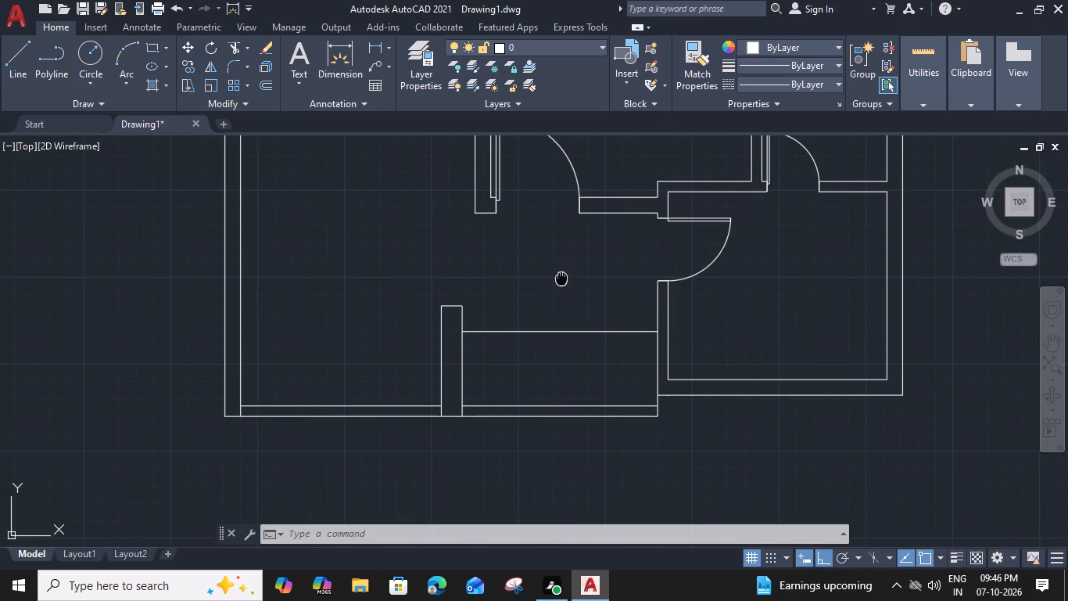
pyautogui.moveTo(563, 280); pyautogui.dragTo(630, 329, button='middle')
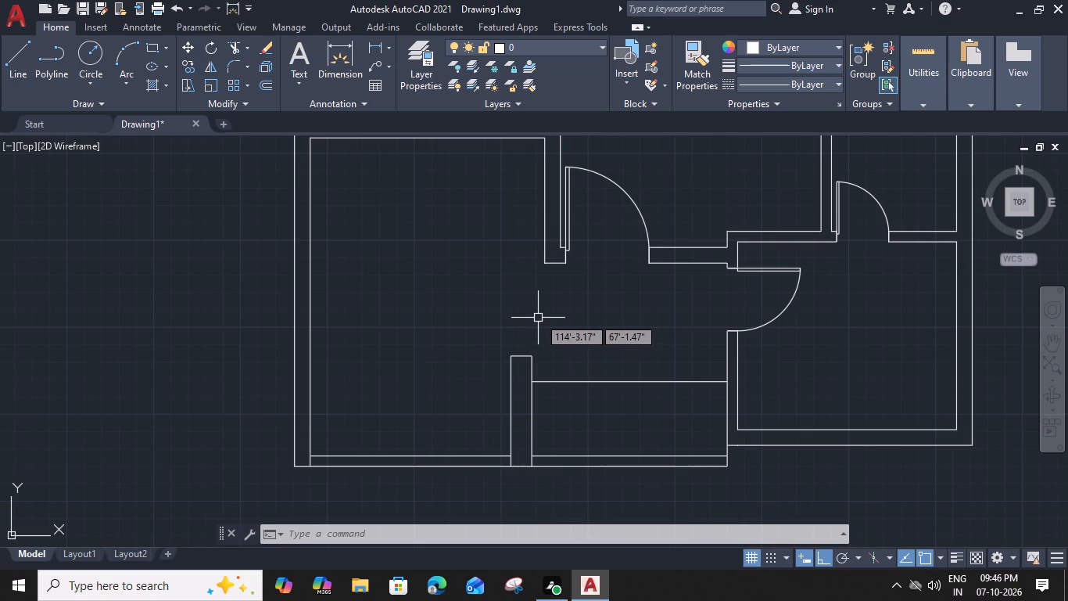
pyautogui.click(547, 343)
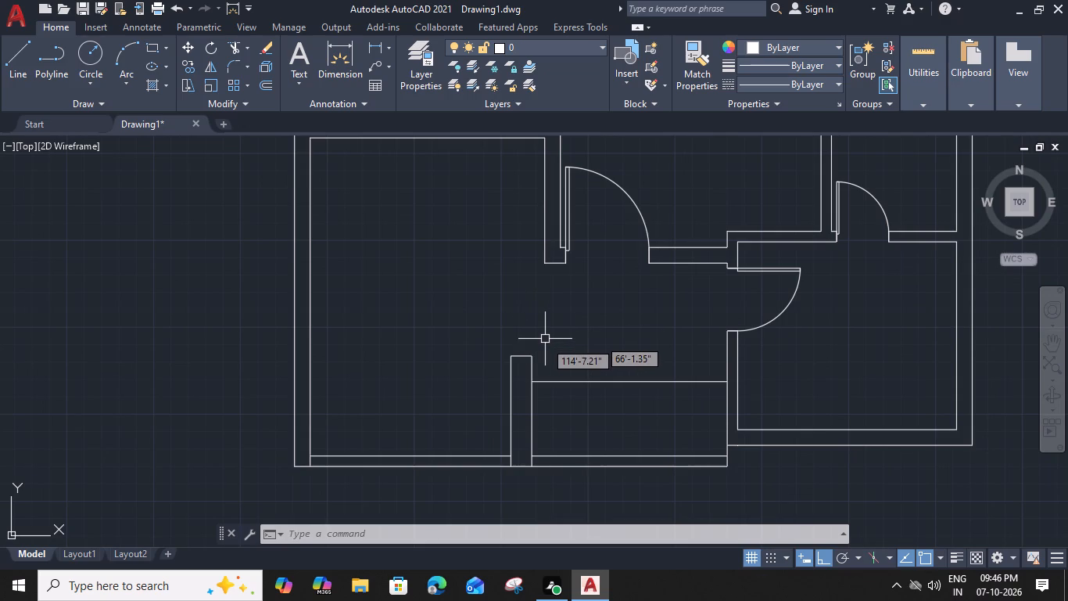
pyautogui.click(478, 370)
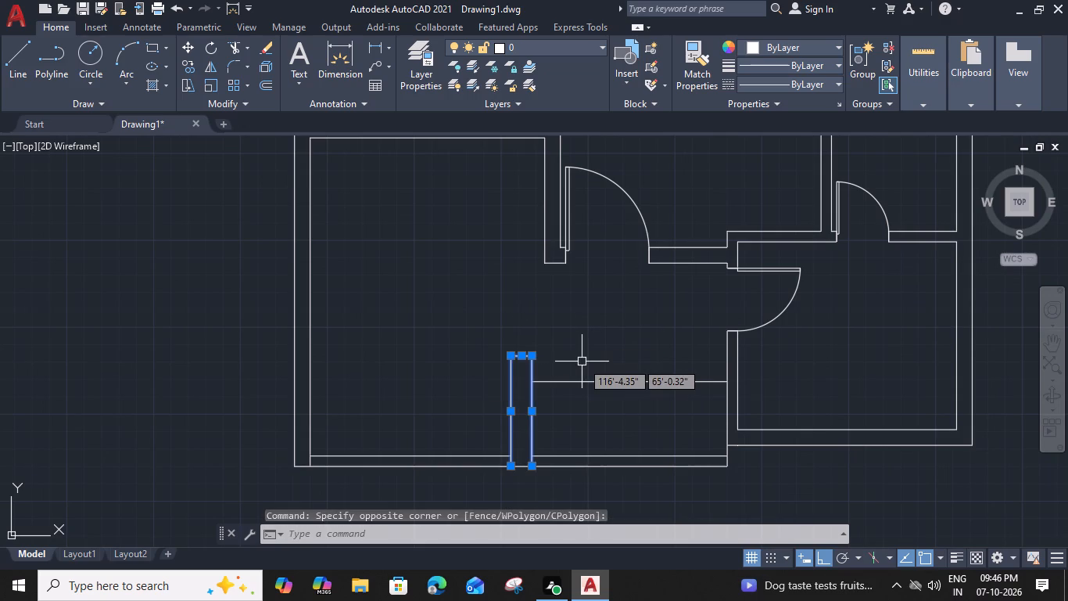
pyautogui.press('m')
pyautogui.press('space')
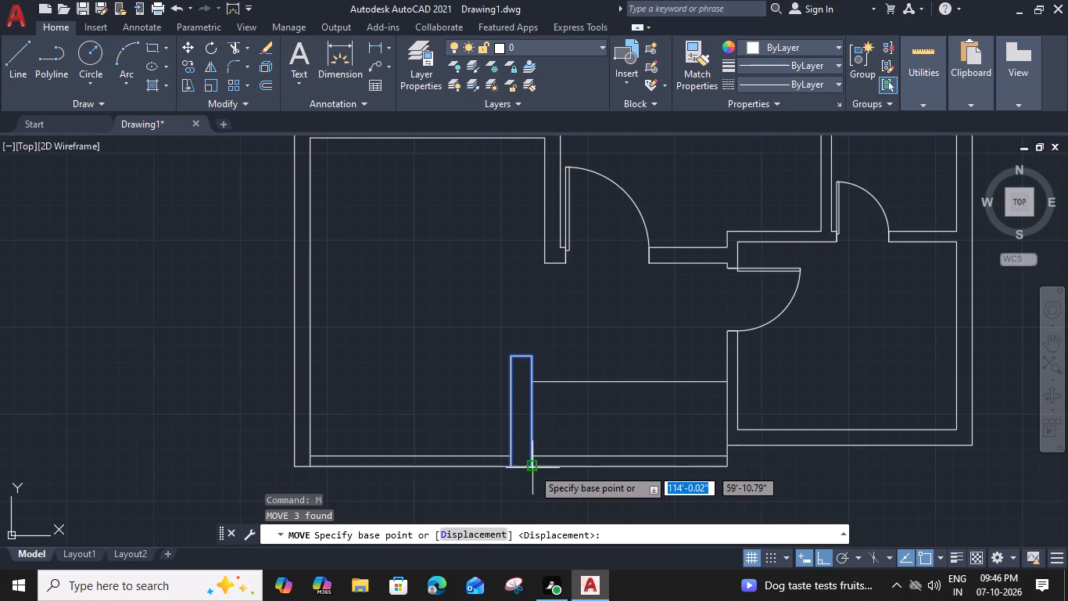
pyautogui.click(532, 466)
pyautogui.click(561, 466)
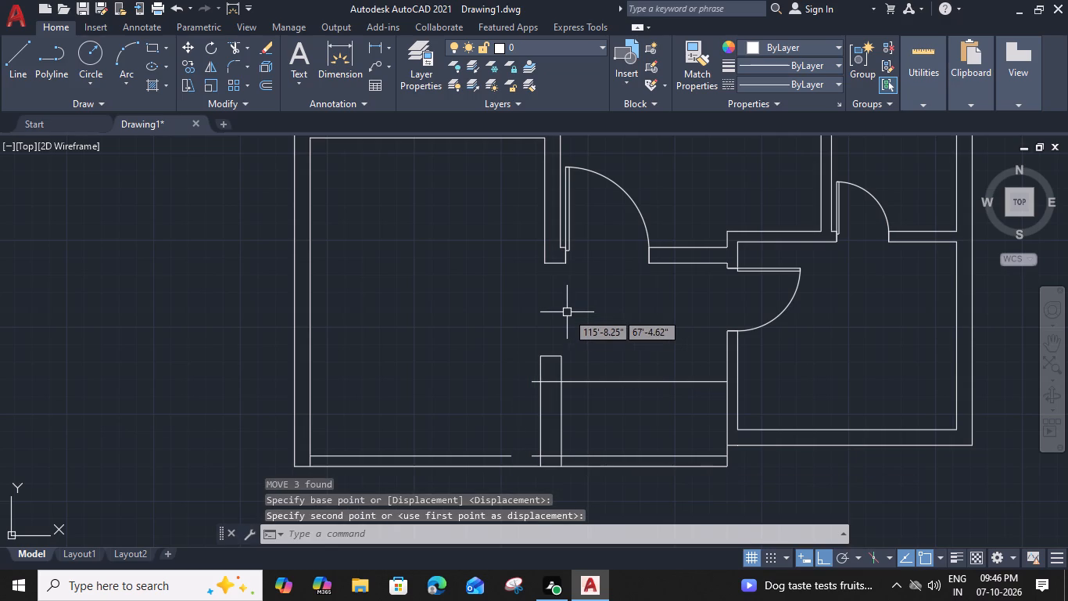
# Draw a vertical guide line from the upper wall end's lower-right corner down to just above the stub wall's top.
pyautogui.write('l')
pyautogui.press('space')
pyautogui.click(565, 264)
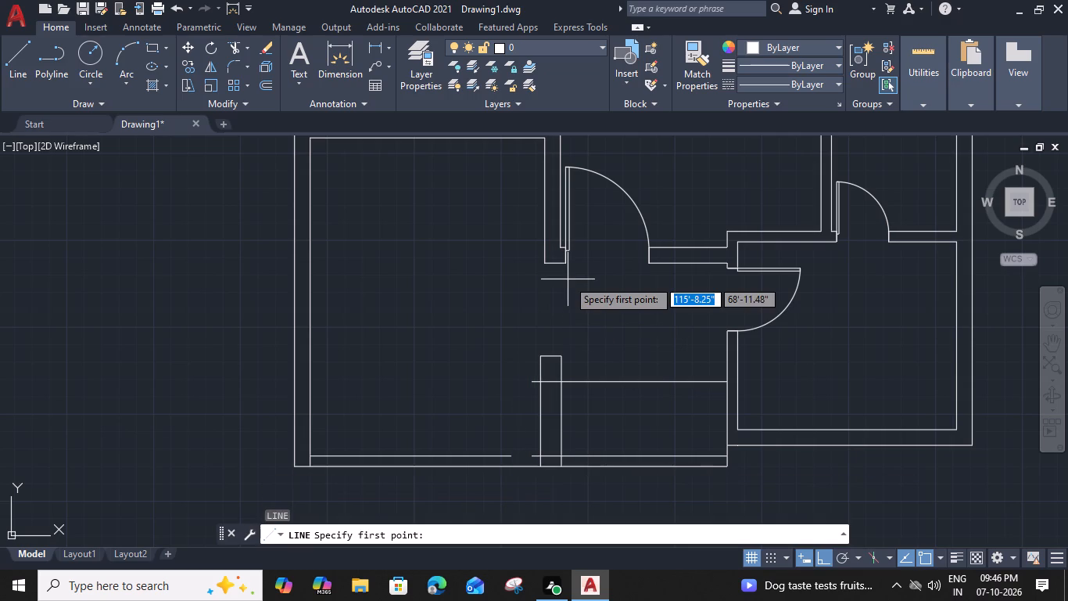
pyautogui.scroll(3, 564, 357)
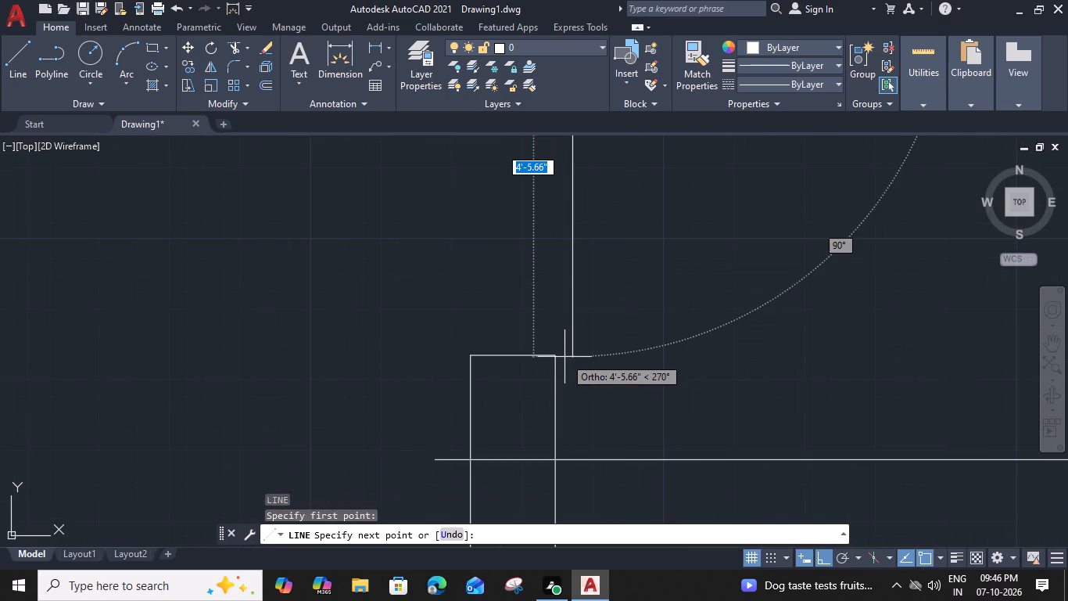
pyautogui.click(571, 351)
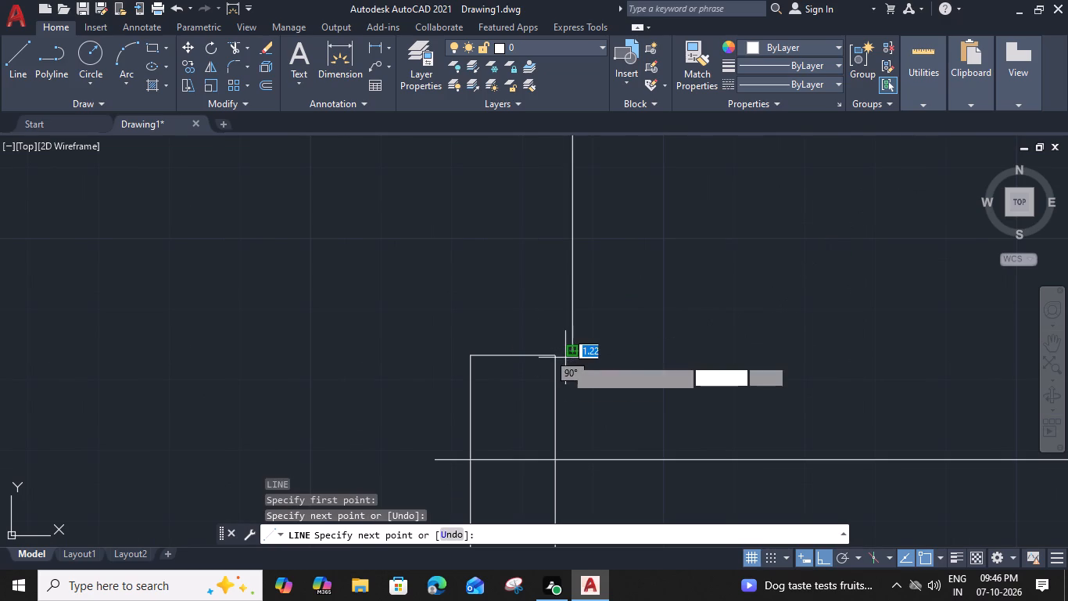
pyautogui.press('Escape')
pyautogui.moveTo(575, 400); pyautogui.dragTo(584, 295, button='middle')
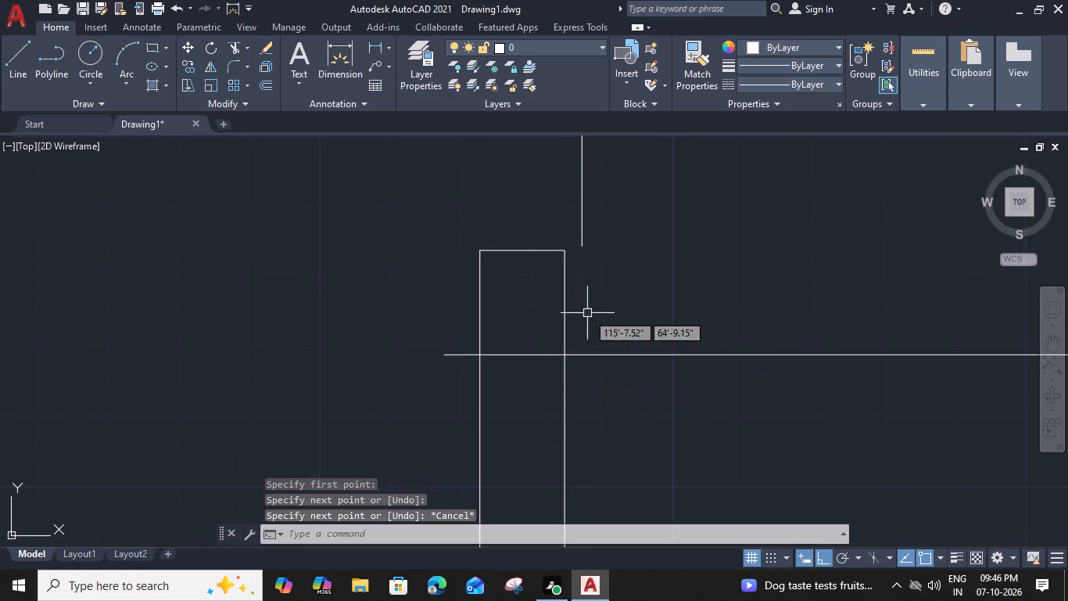
# Move the stub wall's two side lines rightward so its right face lines up with the vertical guide line.
pyautogui.scroll(-2, 603, 441)
pyautogui.moveTo(606, 434); pyautogui.dragTo(600, 360, button='middle')
pyautogui.click(600, 394)
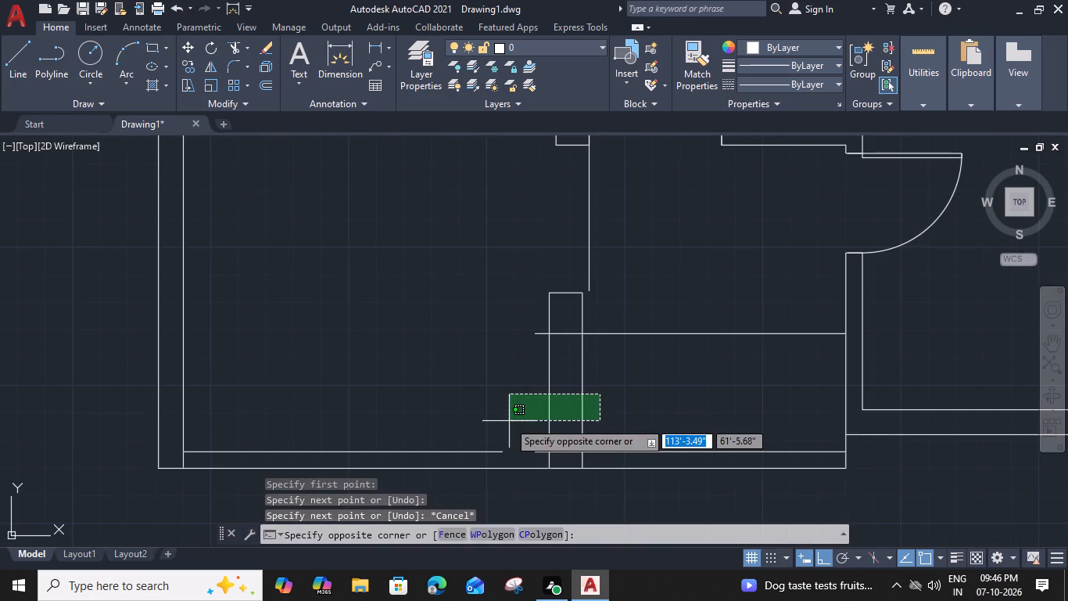
pyautogui.click(508, 423)
pyautogui.write('m')
pyautogui.press('space')
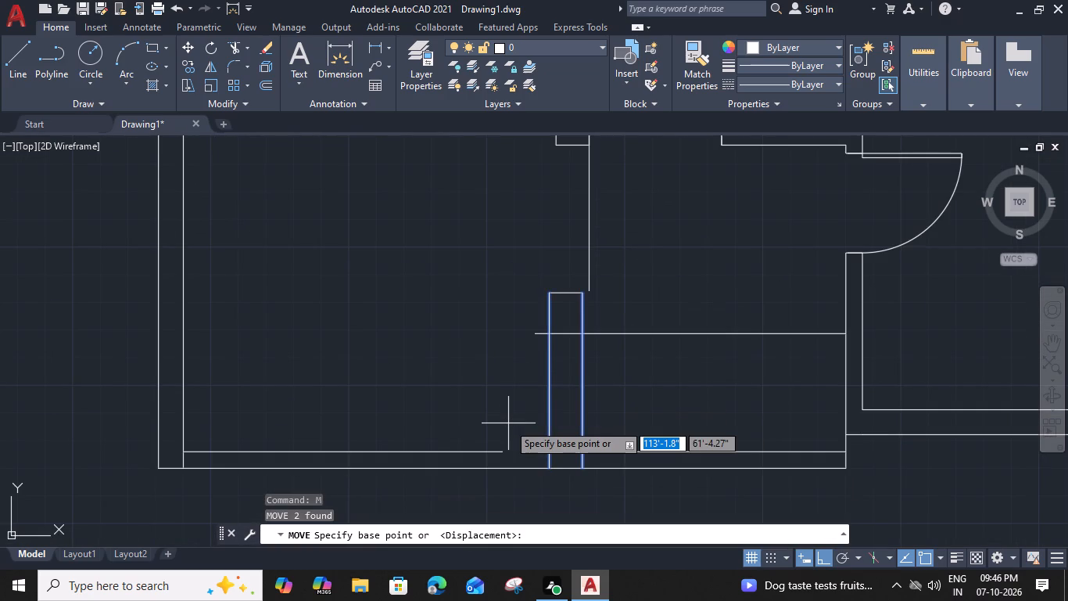
pyautogui.click(582, 466)
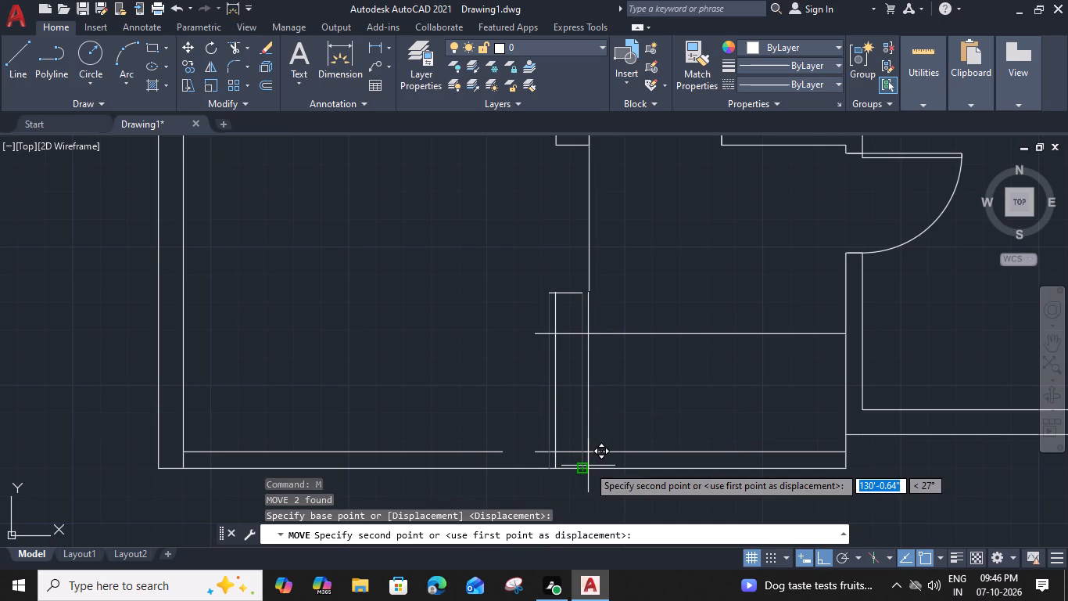
pyautogui.scroll(1, 588, 466)
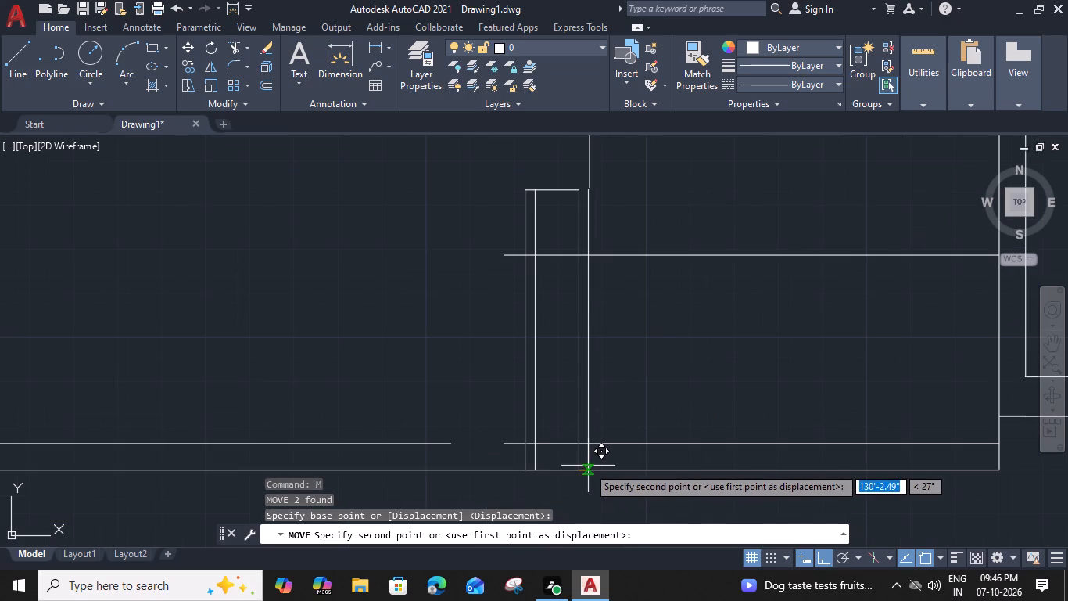
pyautogui.click(591, 470)
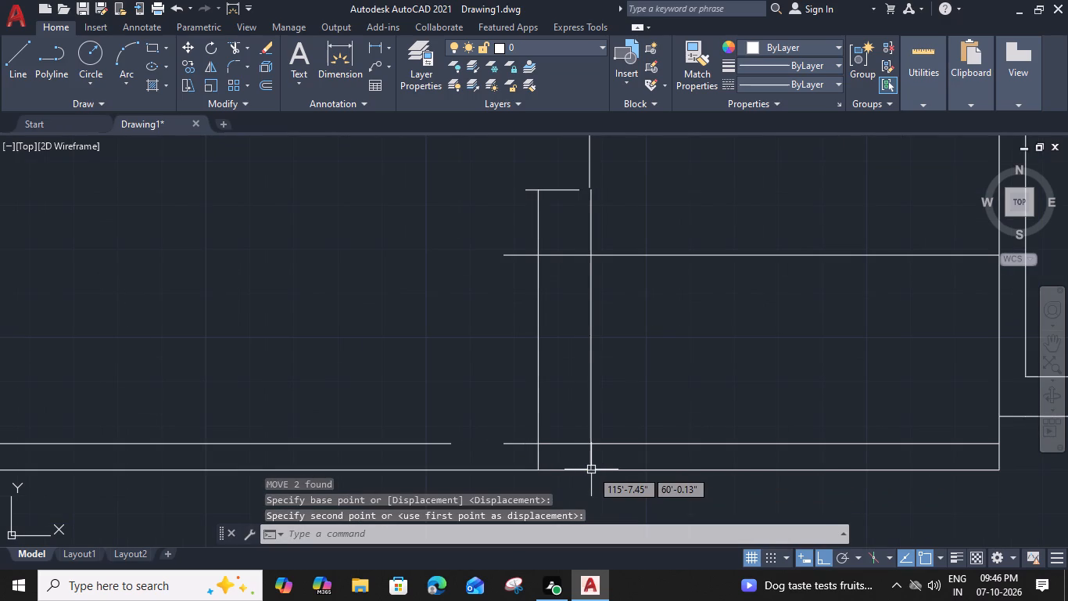
# Replace the stub wall's offset cap by deleting it and drawing a line between the tops of its two sides.
pyautogui.moveTo(605, 365); pyautogui.dragTo(625, 464, button='middle')
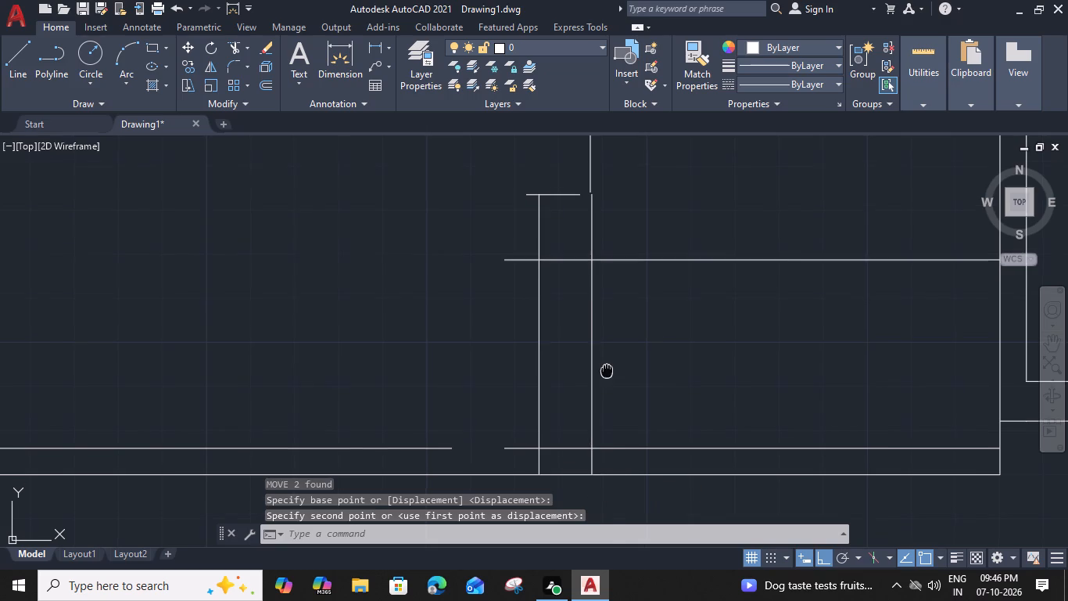
pyautogui.click(582, 290)
pyautogui.press('Delete')
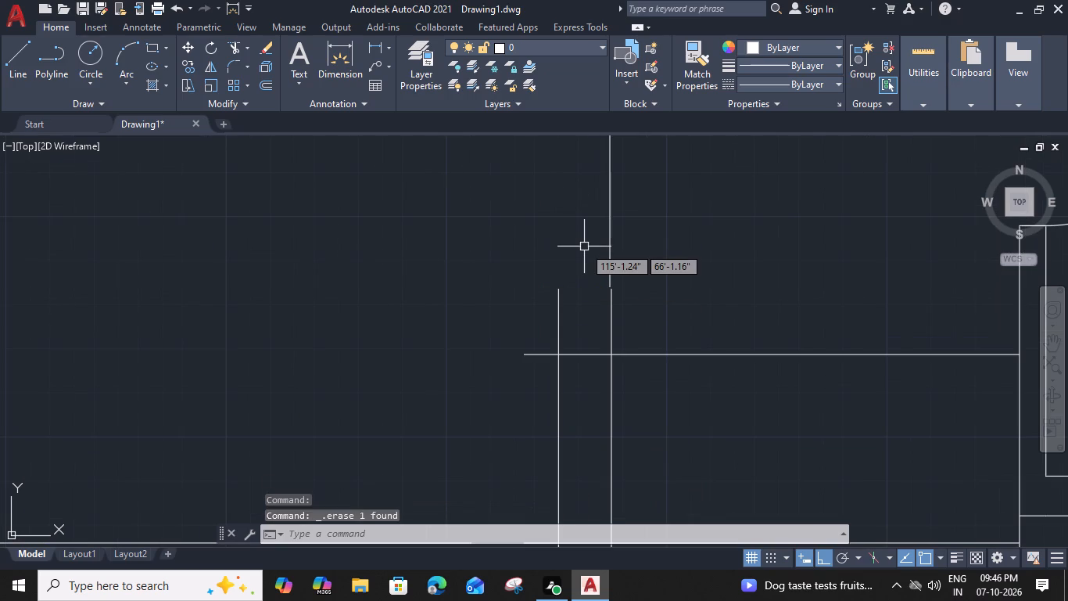
pyautogui.write('l')
pyautogui.press('space')
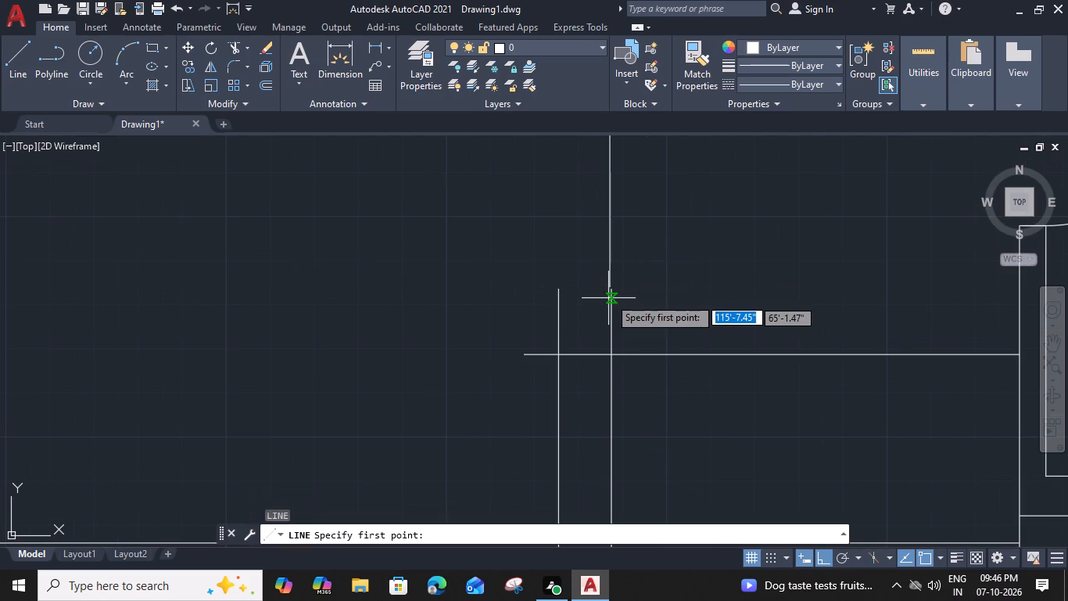
pyautogui.click(611, 289)
pyautogui.click(557, 288)
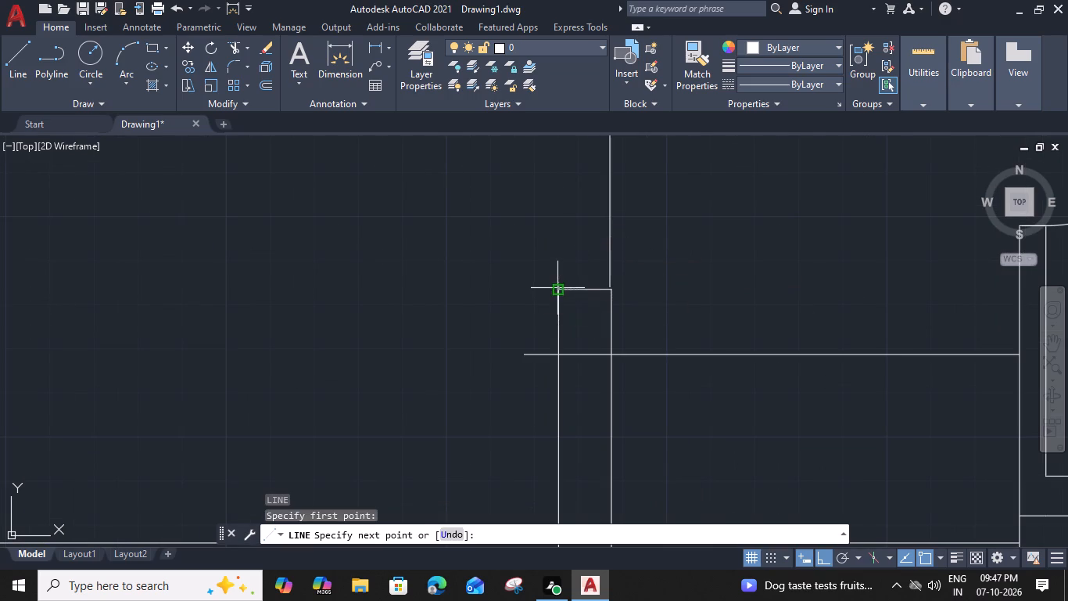
pyautogui.press('Escape')
# Delete the vertical guide line between the upper wall end and the stub wall.
pyautogui.moveTo(568, 196); pyautogui.dragTo(586, 401, button='middle')
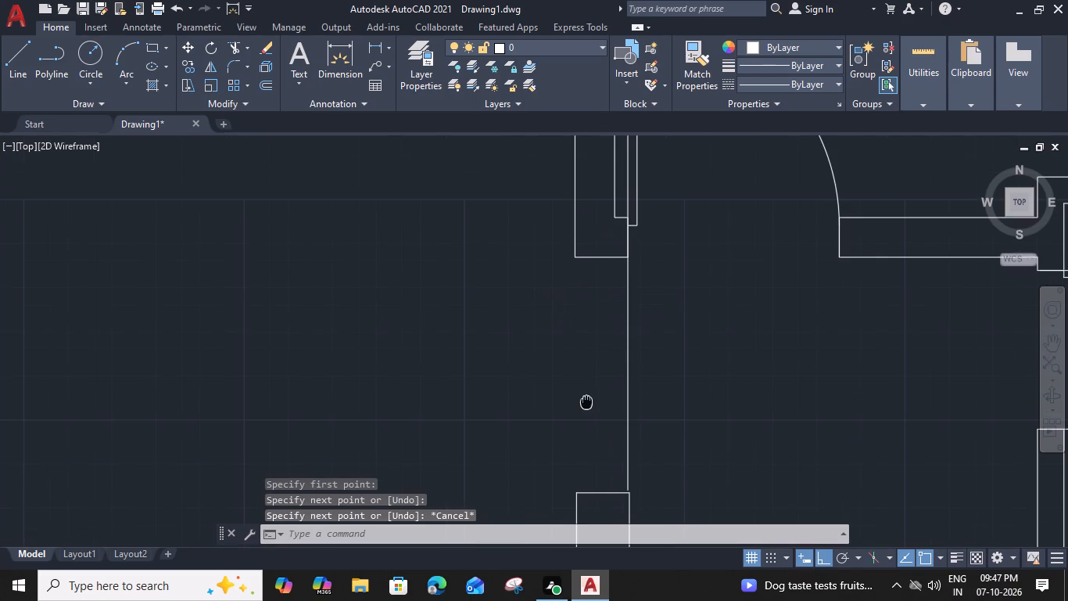
pyautogui.click(625, 377)
pyautogui.press('Delete')
# Trim the bottom wall's inner line inside and beside the stub wall, and extend its left part to the stub wall.
pyautogui.scroll(-2, 559, 370)
pyautogui.moveTo(642, 413); pyautogui.dragTo(559, 370, button='middle')
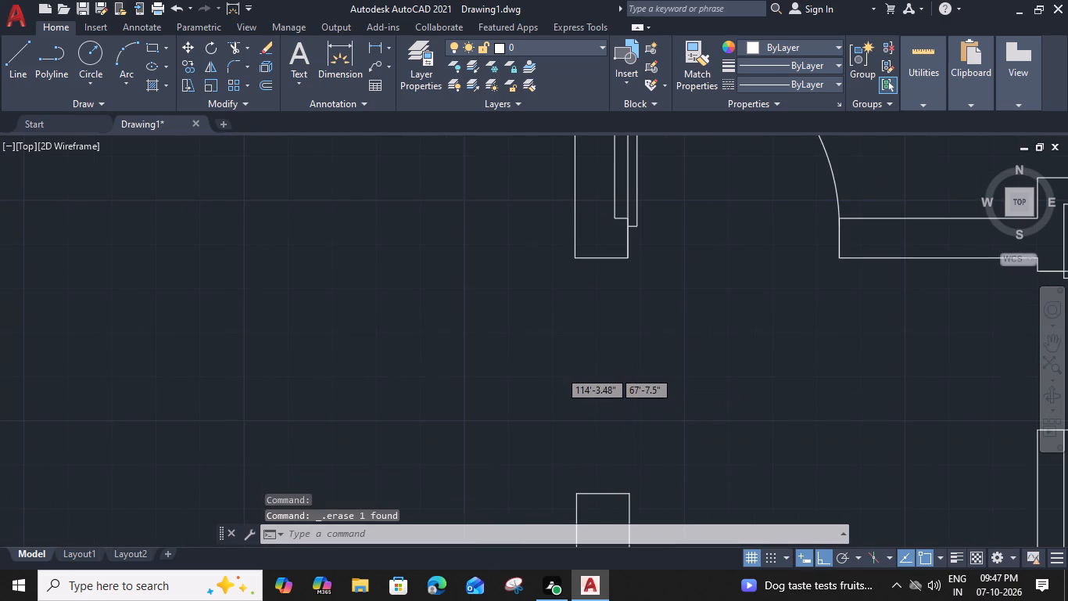
pyautogui.moveTo(559, 370); pyautogui.dragTo(709, 311, button='middle')
pyautogui.write('tr')
pyautogui.press('space')
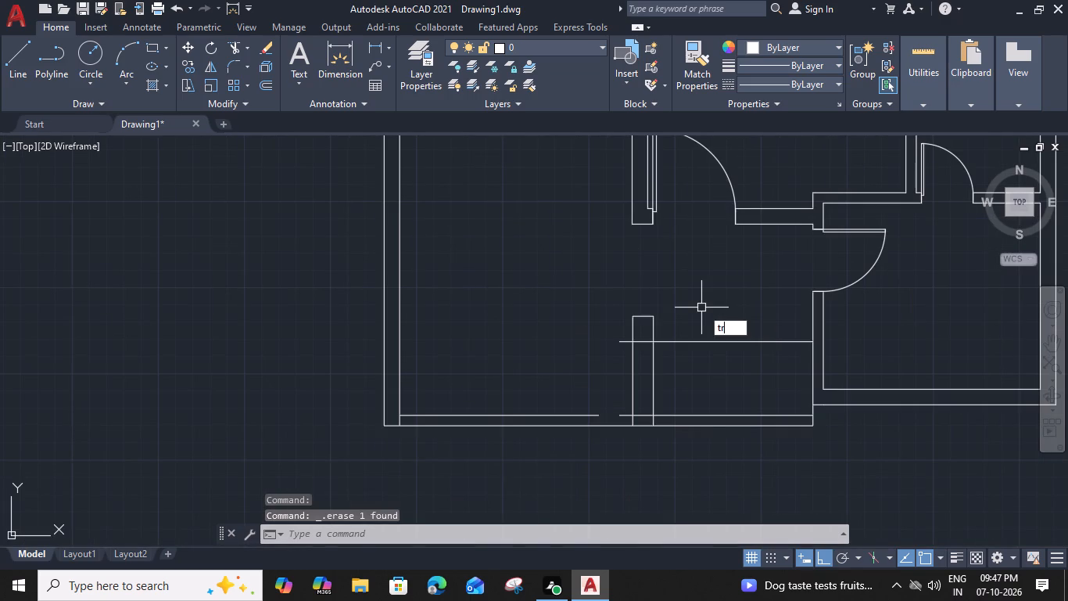
pyautogui.scroll(2, 635, 421)
pyautogui.click(648, 410)
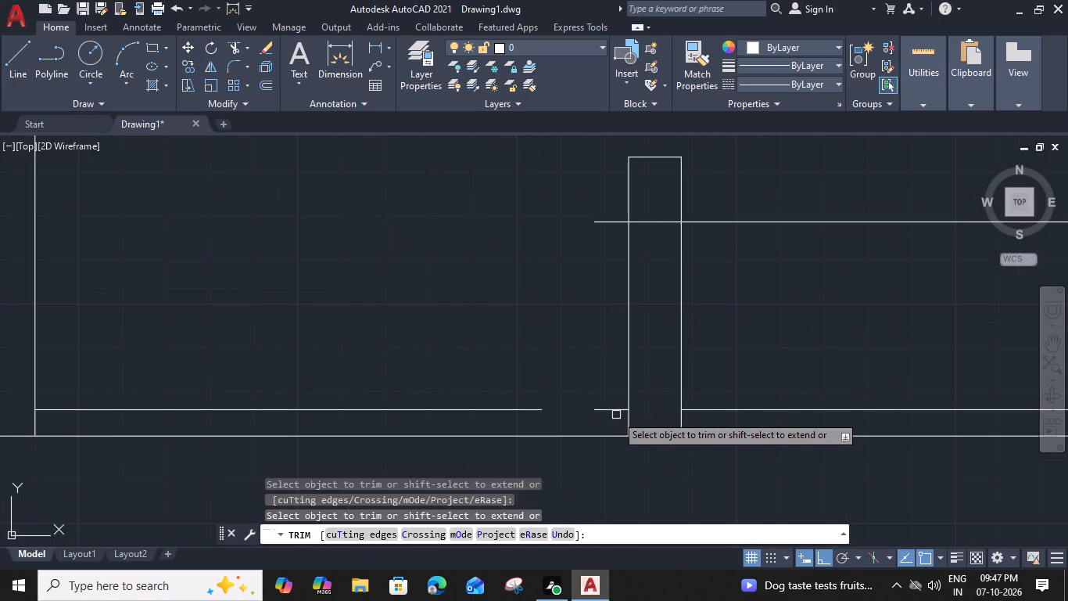
pyautogui.click(615, 412)
pyautogui.keyDown('shift'); pyautogui.click(522, 411); pyautogui.keyUp('shift')
# Trim the upper horizontal line where it crosses and overhangs the stub wall, ending it at the right face.
pyautogui.moveTo(564, 305); pyautogui.dragTo(563, 304, button='middle')
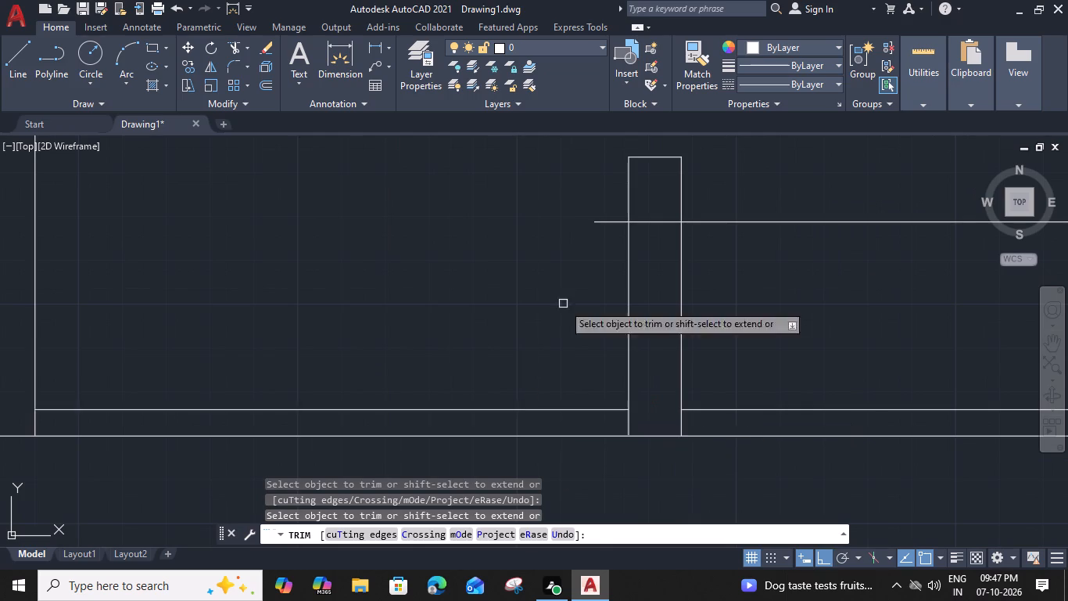
pyautogui.moveTo(563, 304); pyautogui.dragTo(512, 385, button='middle')
pyautogui.click(549, 304)
pyautogui.click(600, 301)
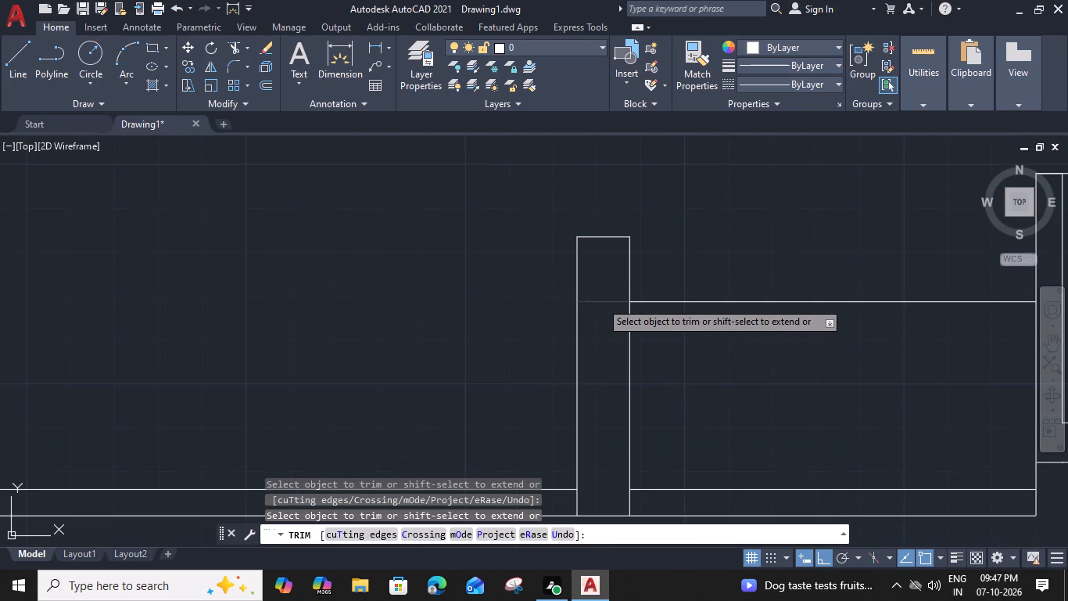
pyautogui.scroll(-2, 601, 301)
pyautogui.press('Escape')
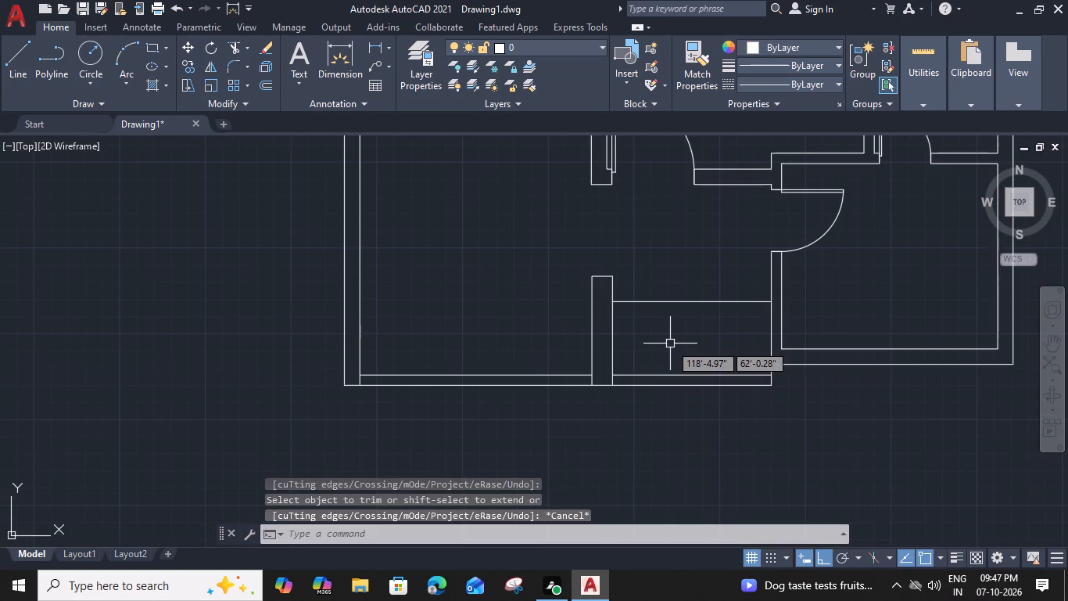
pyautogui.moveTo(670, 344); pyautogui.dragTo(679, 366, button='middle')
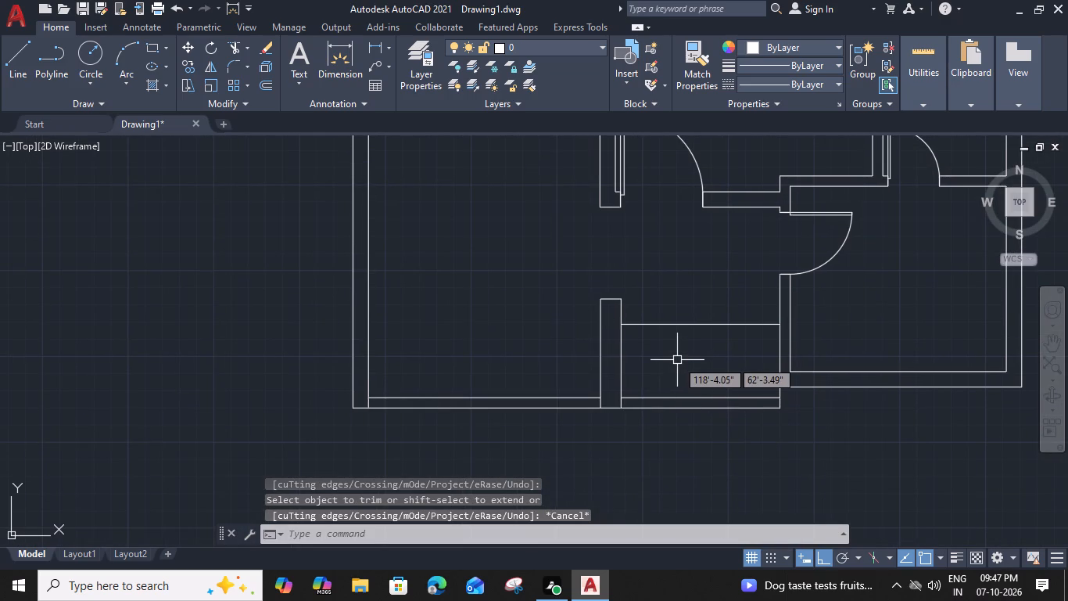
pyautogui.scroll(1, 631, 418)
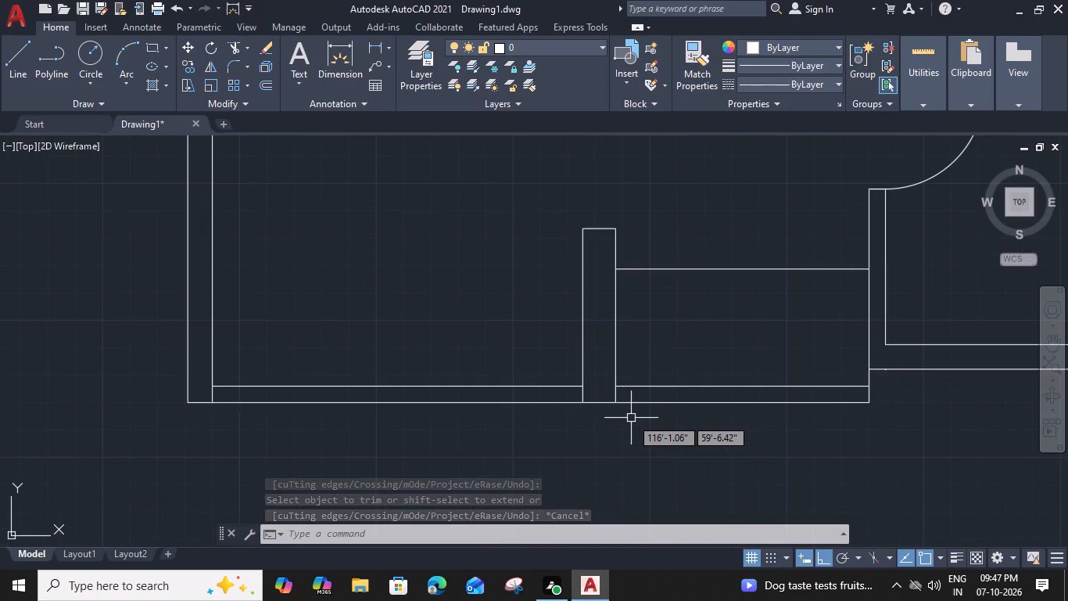
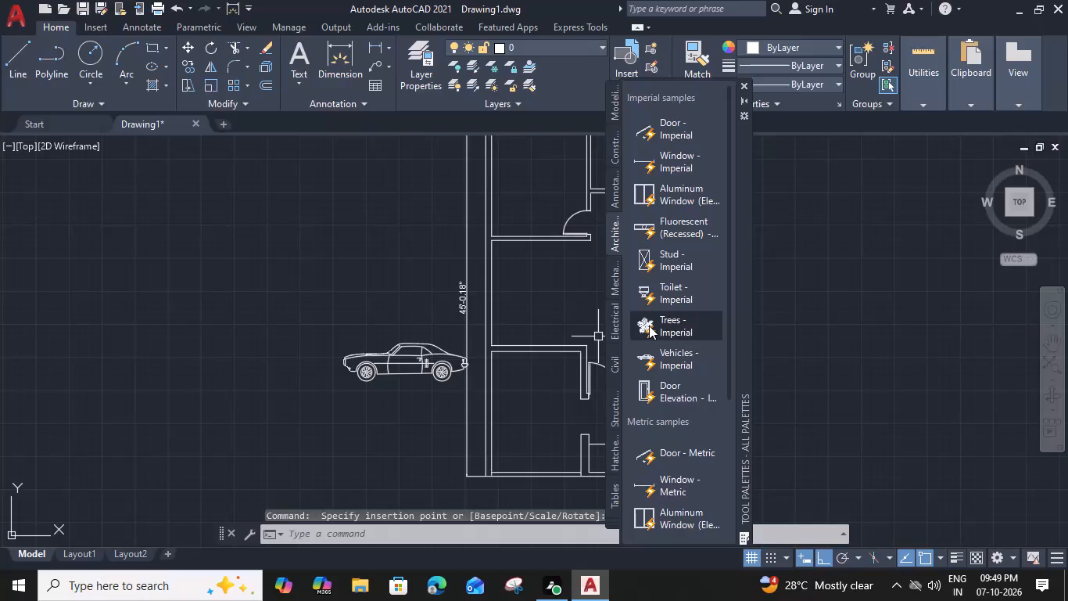
# Place the imperial tree block in the room between the two left-hand bedrooms' horizontal partitions.
pyautogui.click(544, 299)
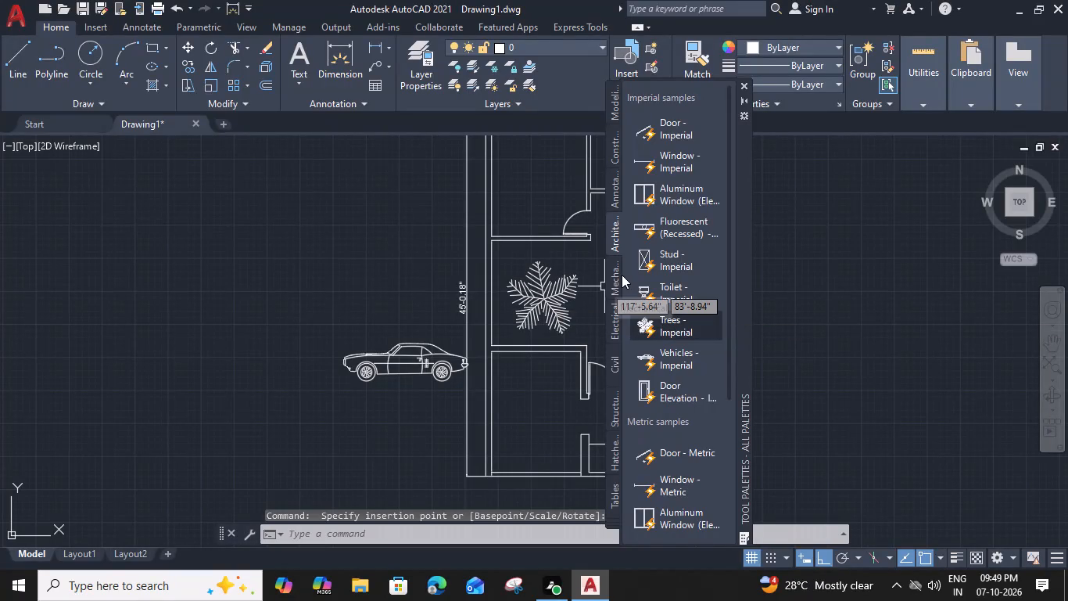
# Insert the Toilet - Imperial block outside the house above the car and switch it to the Elongated (Plan) view.
pyautogui.click(668, 291)
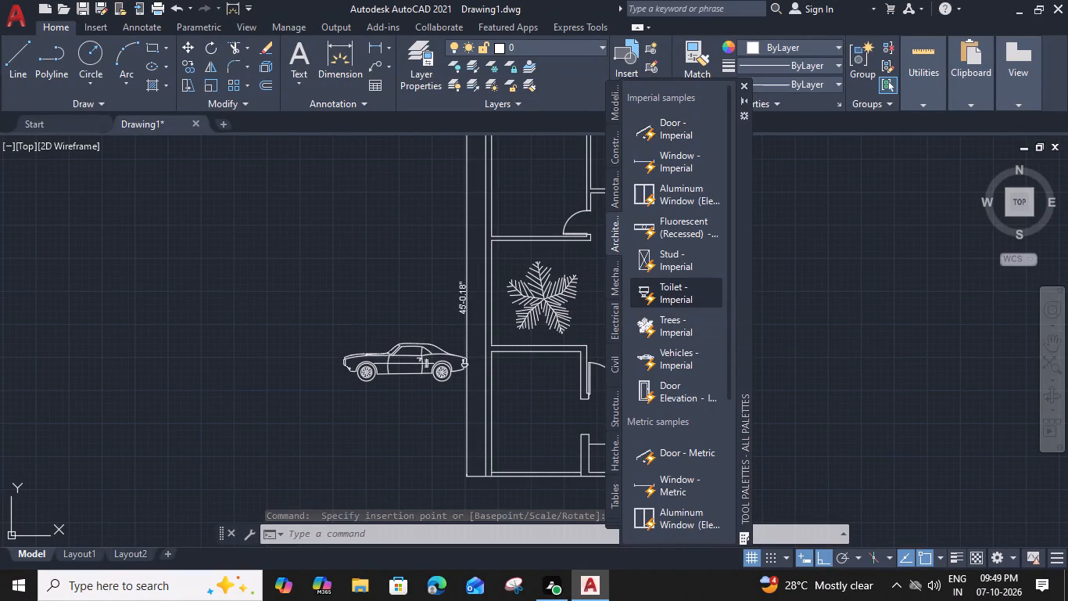
pyautogui.click(398, 297)
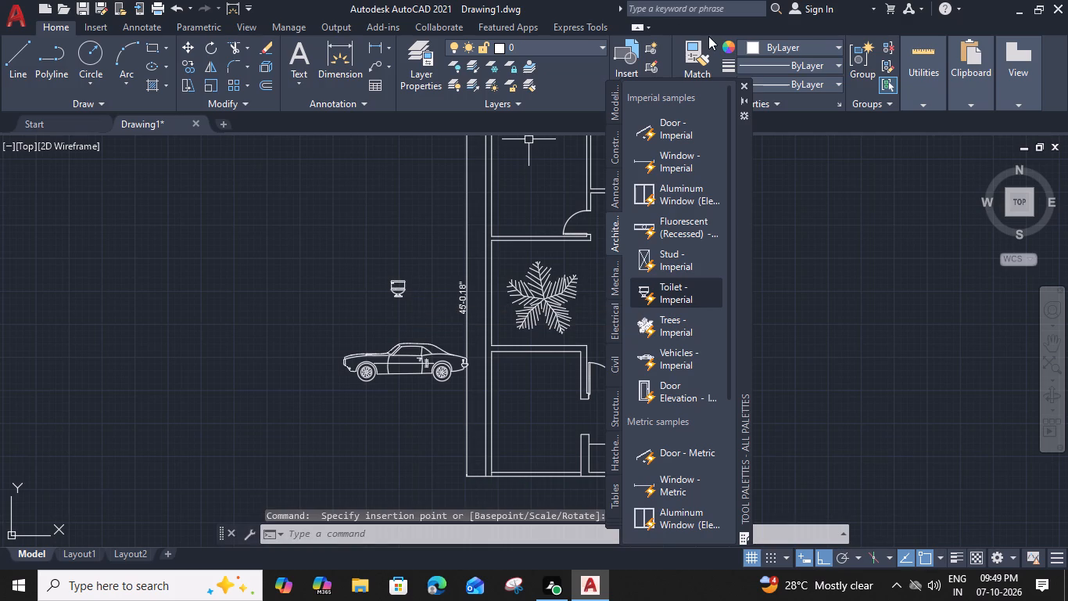
pyautogui.click(744, 81)
pyautogui.scroll(1, 400, 297)
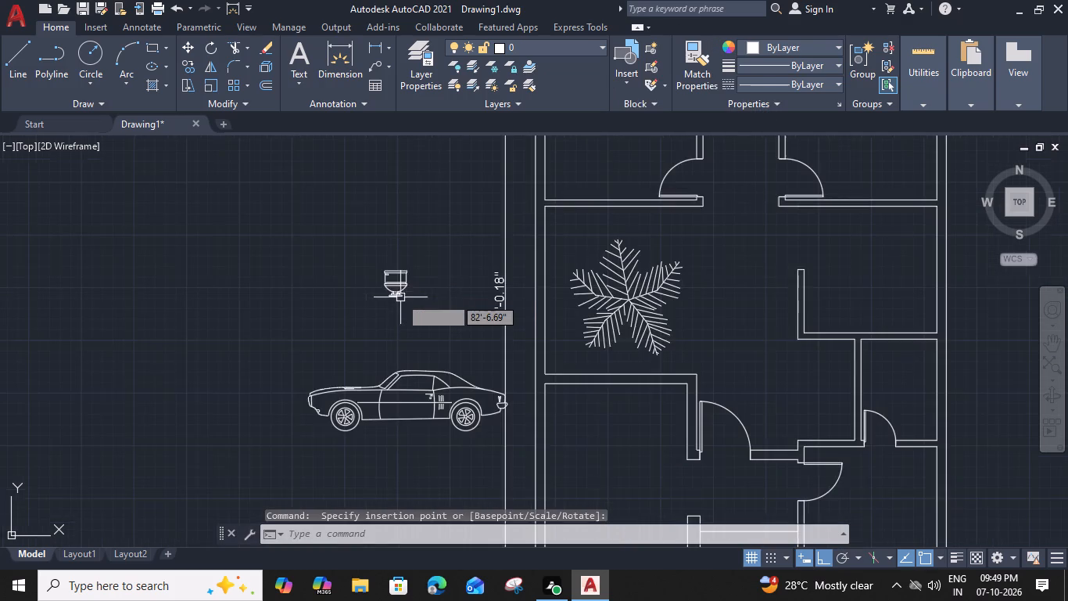
pyautogui.scroll(1, 400, 297)
pyautogui.click(391, 292)
pyautogui.click(365, 305)
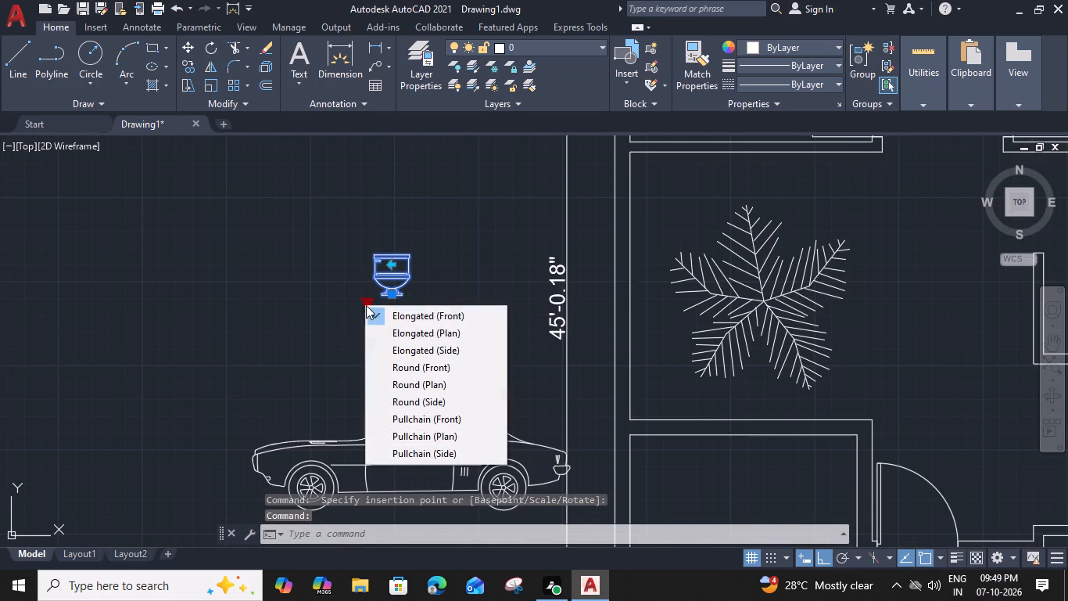
pyautogui.click(391, 328)
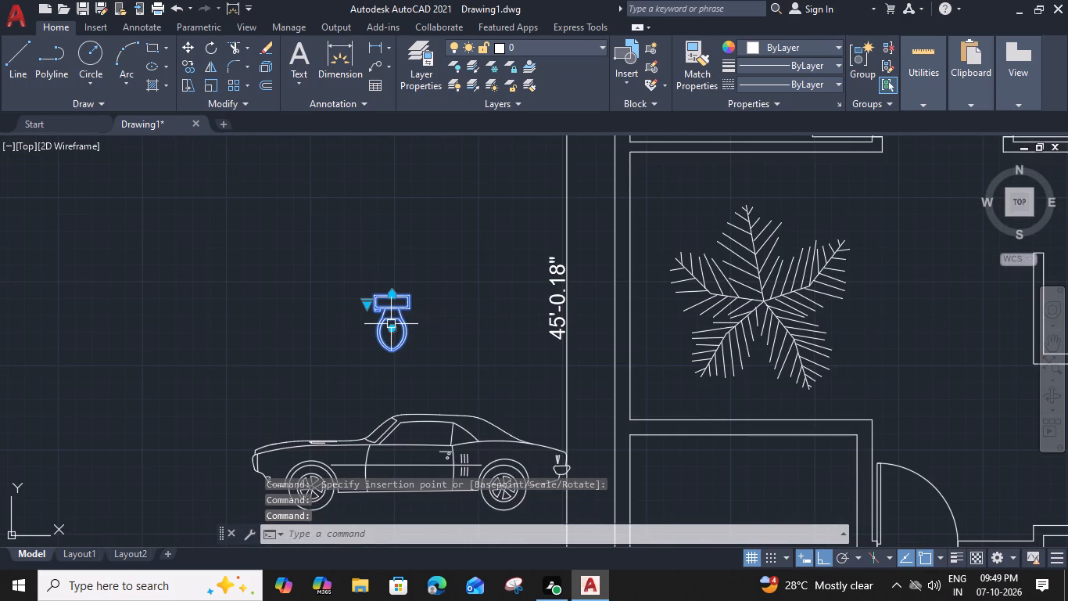
# Scale the tree block down from its lower-left branch tip to a small plant size.
pyautogui.click(726, 296)
pyautogui.moveTo(726, 295); pyautogui.dragTo(593, 267, button='middle')
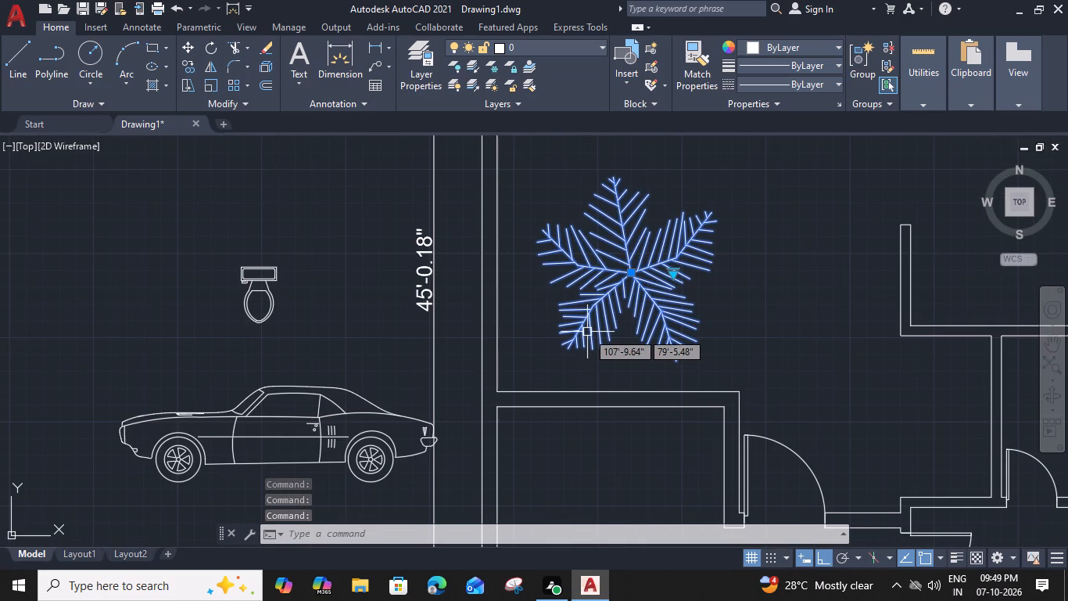
pyautogui.write('sc')
pyautogui.press('space')
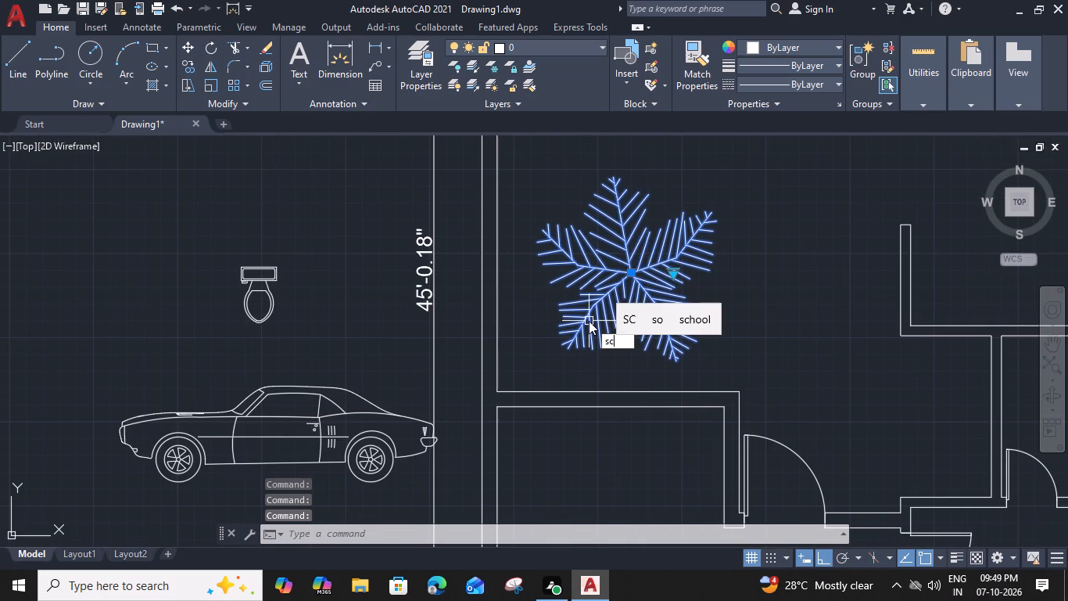
pyautogui.click(563, 350)
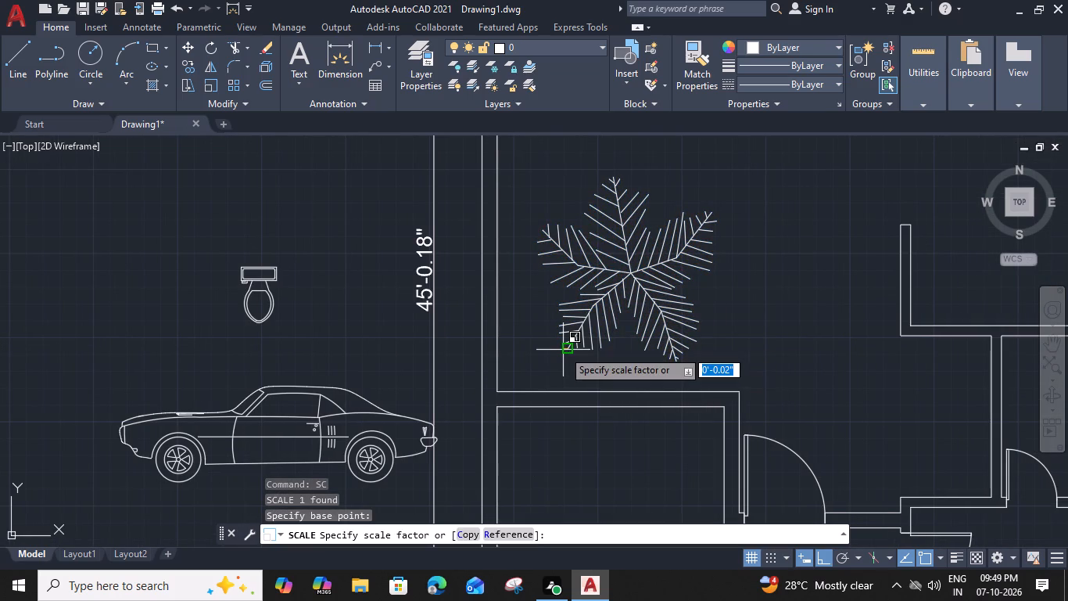
pyautogui.click(591, 304)
# Move the small tree straight down into the lower-left room, just above the bottom wall.
pyautogui.scroll(-1, 598, 326)
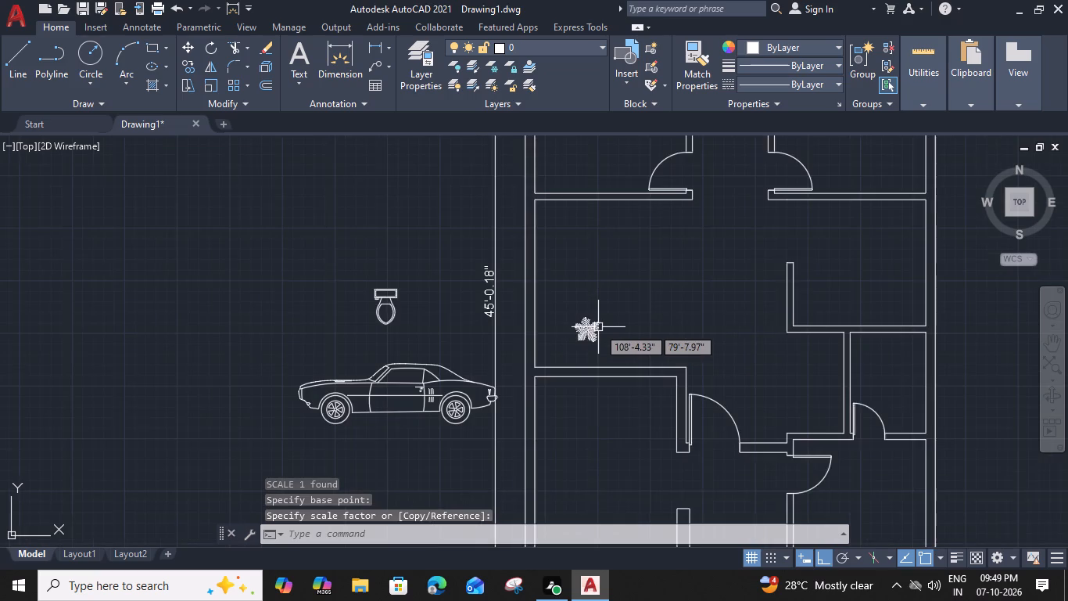
pyautogui.moveTo(600, 322); pyautogui.dragTo(611, 239, button='middle')
pyautogui.click(600, 247)
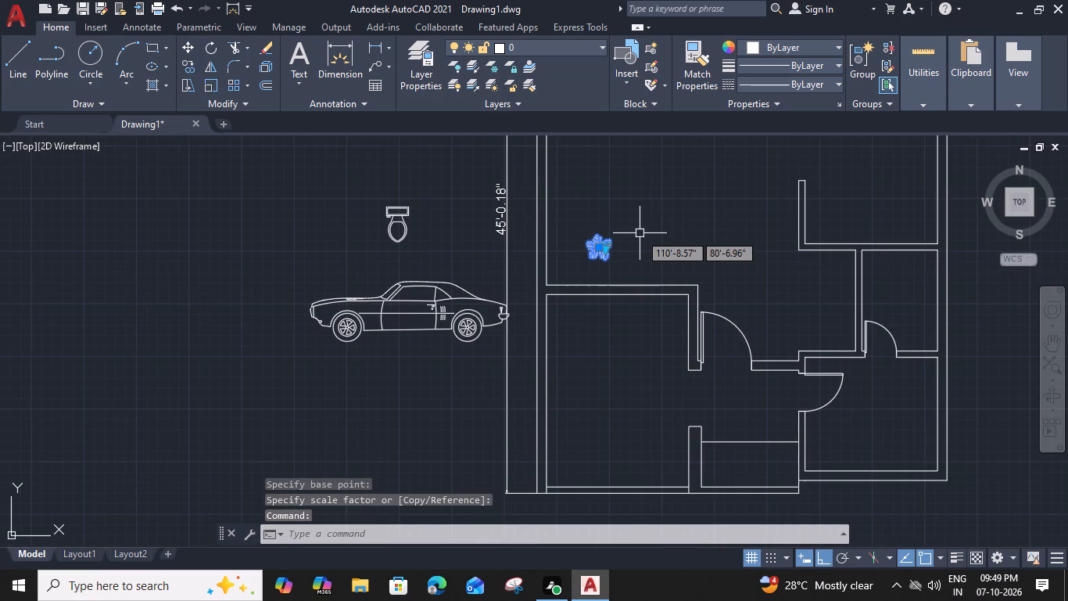
pyautogui.press('c')
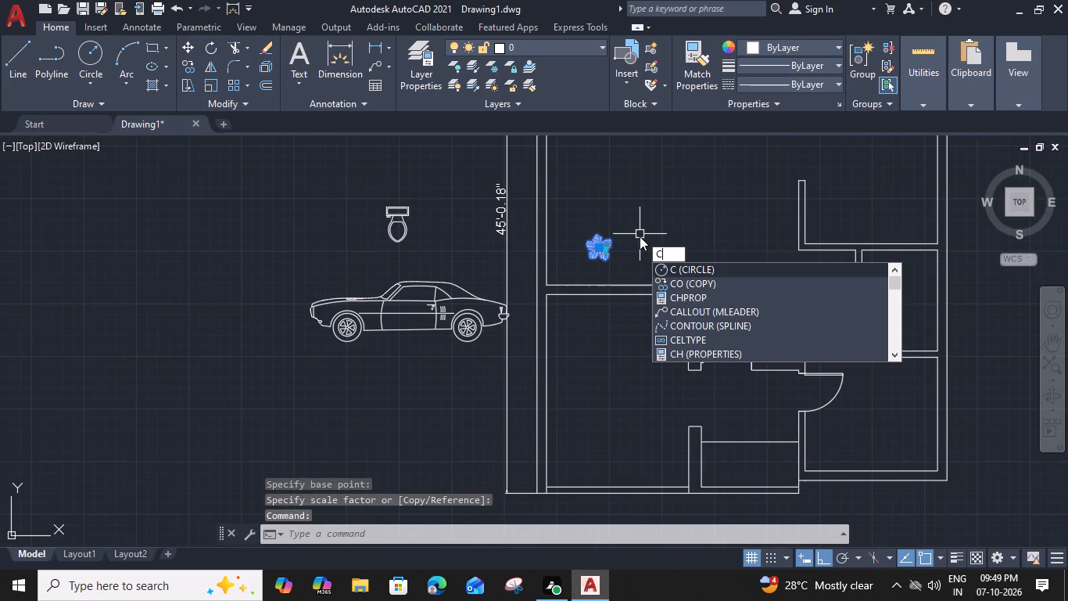
pyautogui.press('BackSpace')
pyautogui.write('m')
pyautogui.press('space')
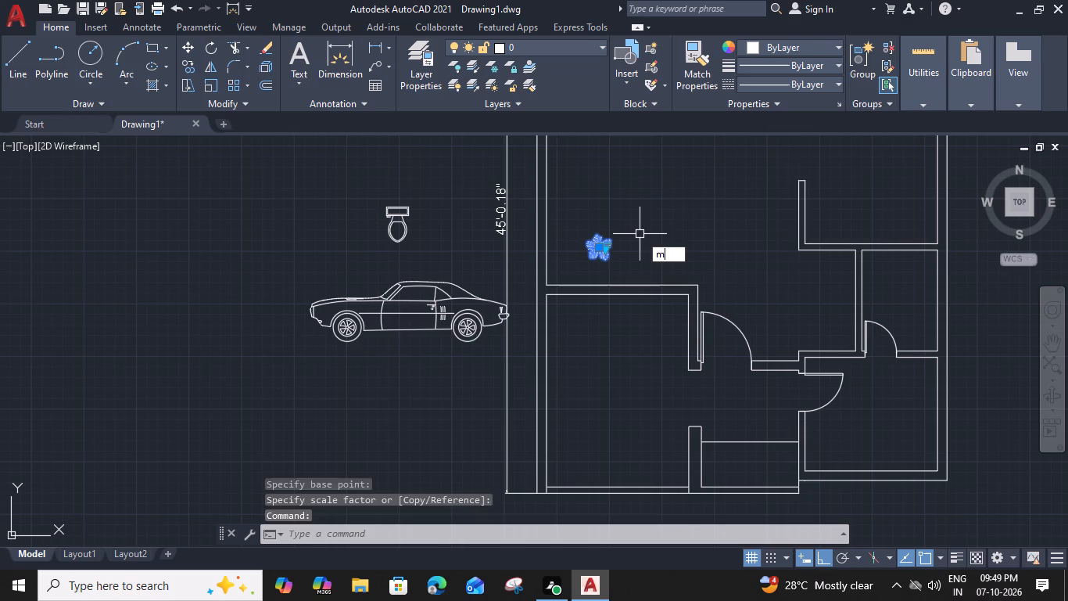
pyautogui.click(599, 247)
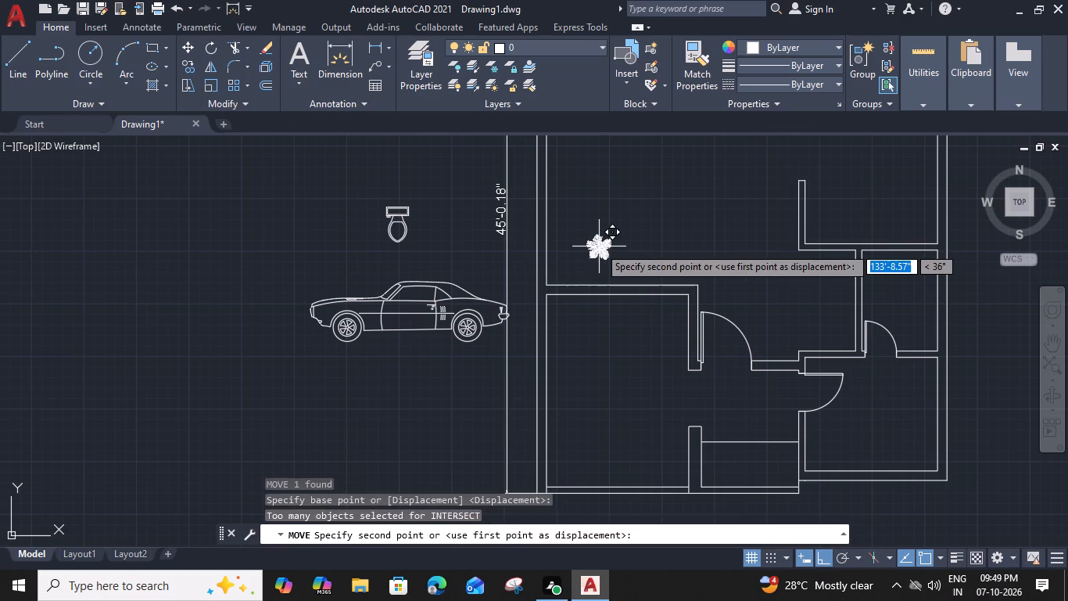
pyautogui.click(594, 466)
# Move the tree horizontally across the lower-left room to just beside the stub wall.
pyautogui.moveTo(625, 408); pyautogui.dragTo(583, 304, button='middle')
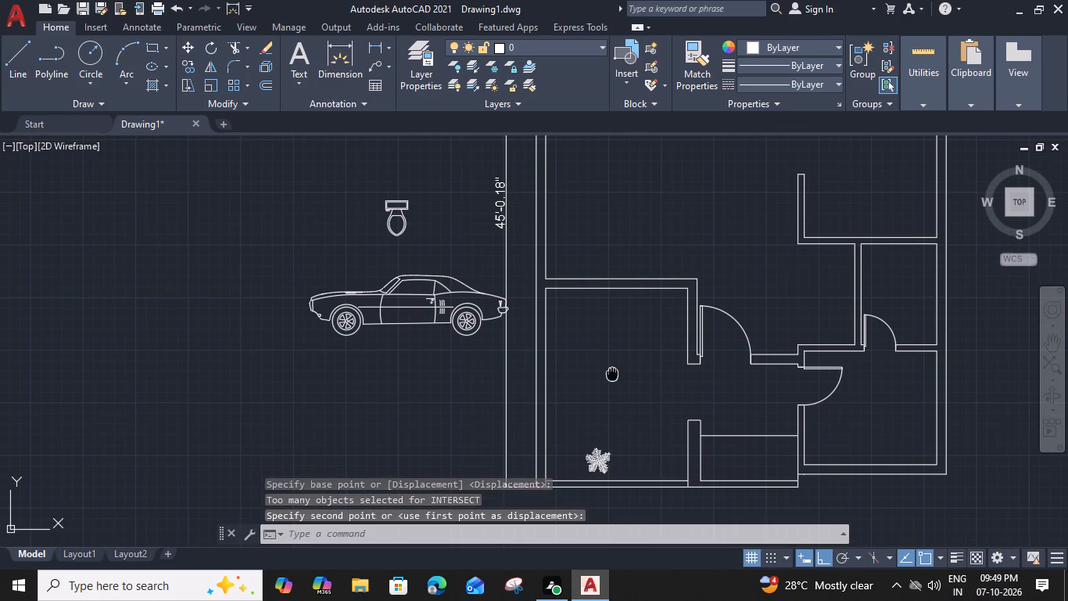
pyautogui.scroll(1, 563, 377)
pyautogui.click(555, 356)
pyautogui.write('m')
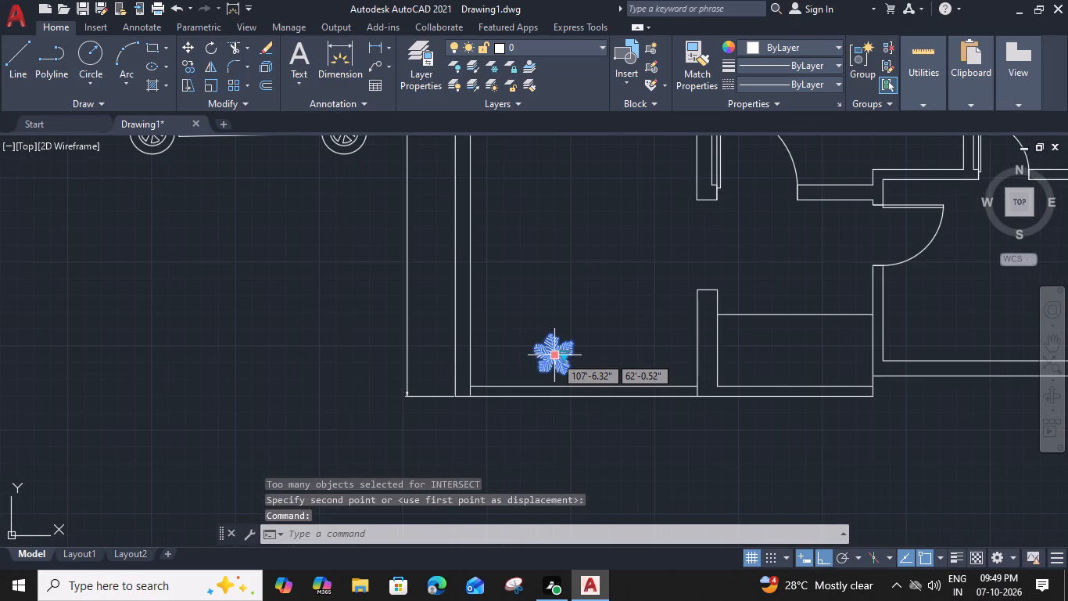
pyautogui.press('space')
pyautogui.click(555, 356)
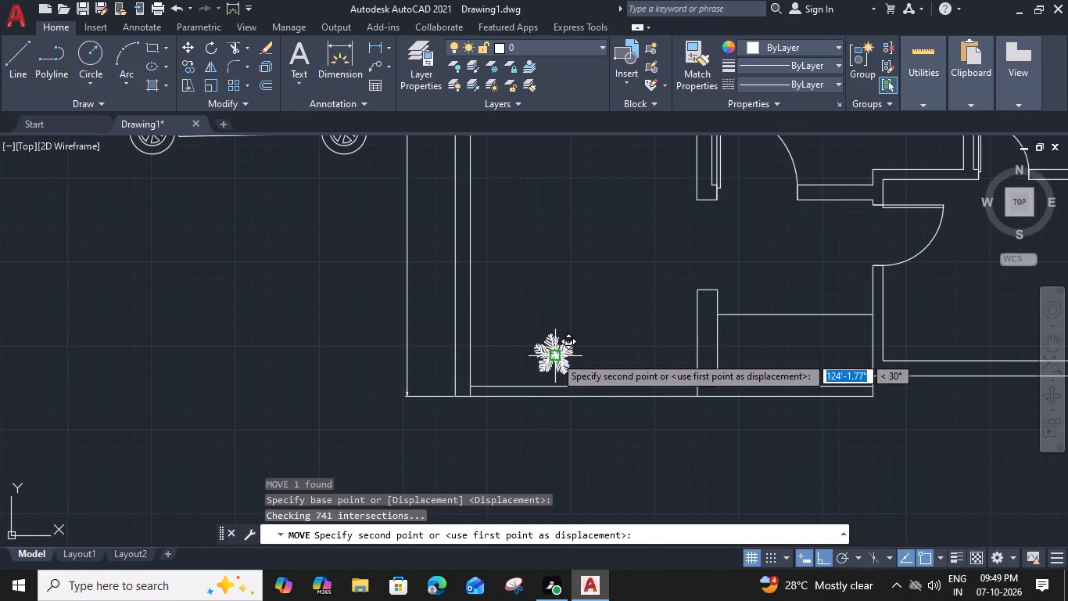
pyautogui.click(674, 364)
# Scale the tree down further from its lower-left branch tip.
pyautogui.scroll(2, 673, 364)
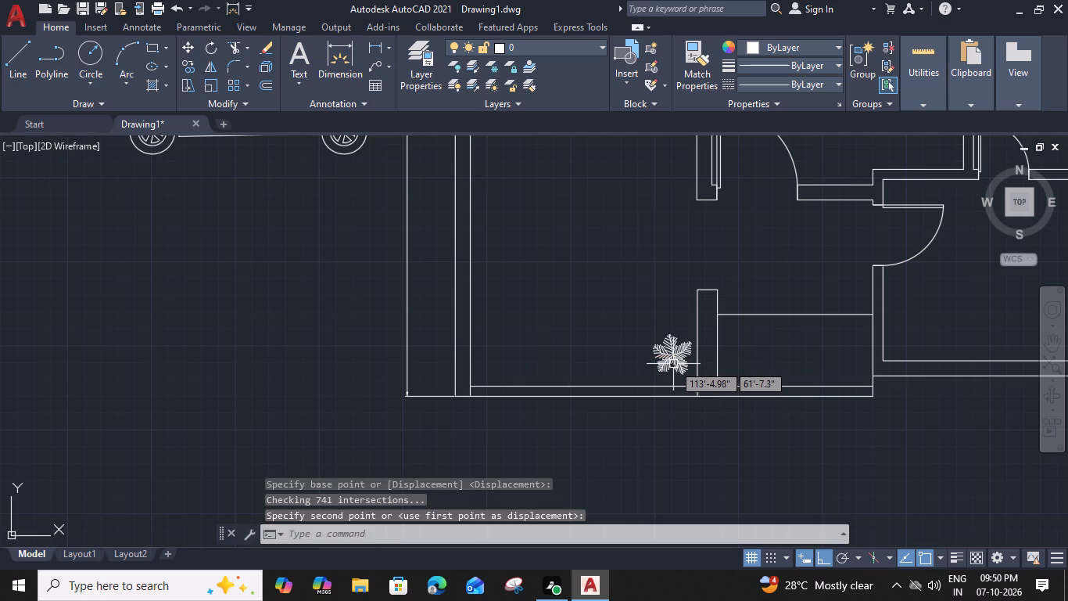
pyautogui.scroll(1, 672, 364)
pyautogui.moveTo(680, 339); pyautogui.dragTo(573, 284, button='middle')
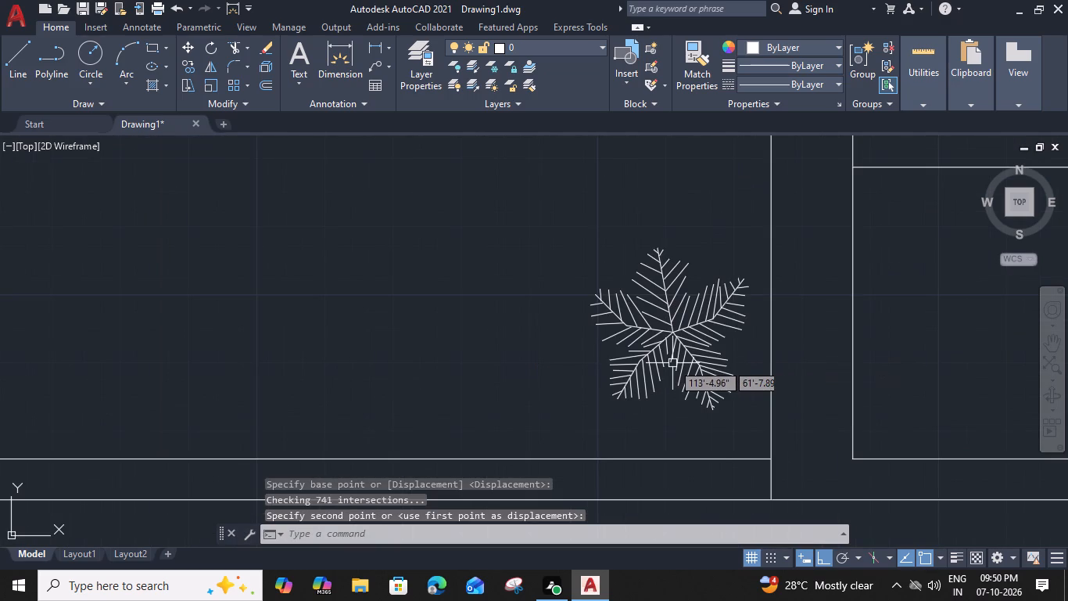
pyautogui.click(572, 282)
pyautogui.write('sc')
pyautogui.press('space')
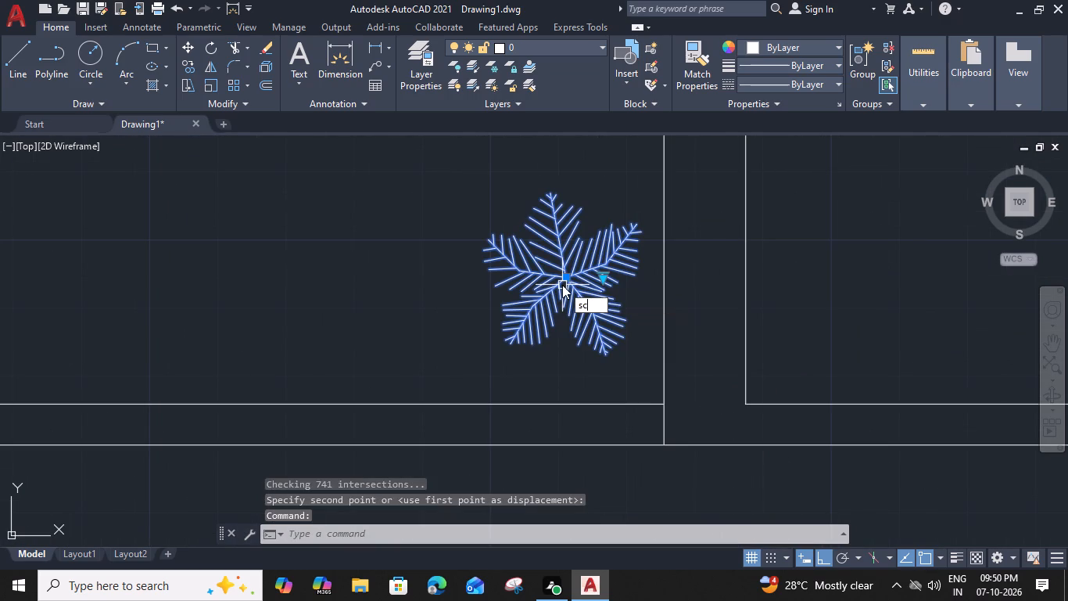
pyautogui.click(507, 343)
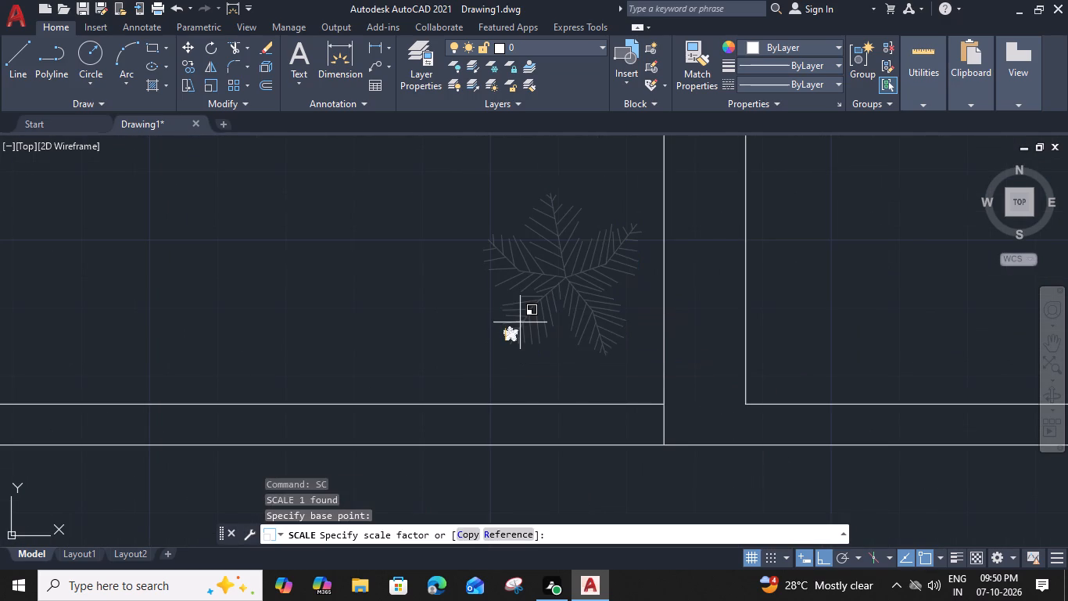
pyautogui.click(553, 297)
# Move the reduced tree about 1'-0" horizontally towards the stub wall.
pyautogui.click(539, 313)
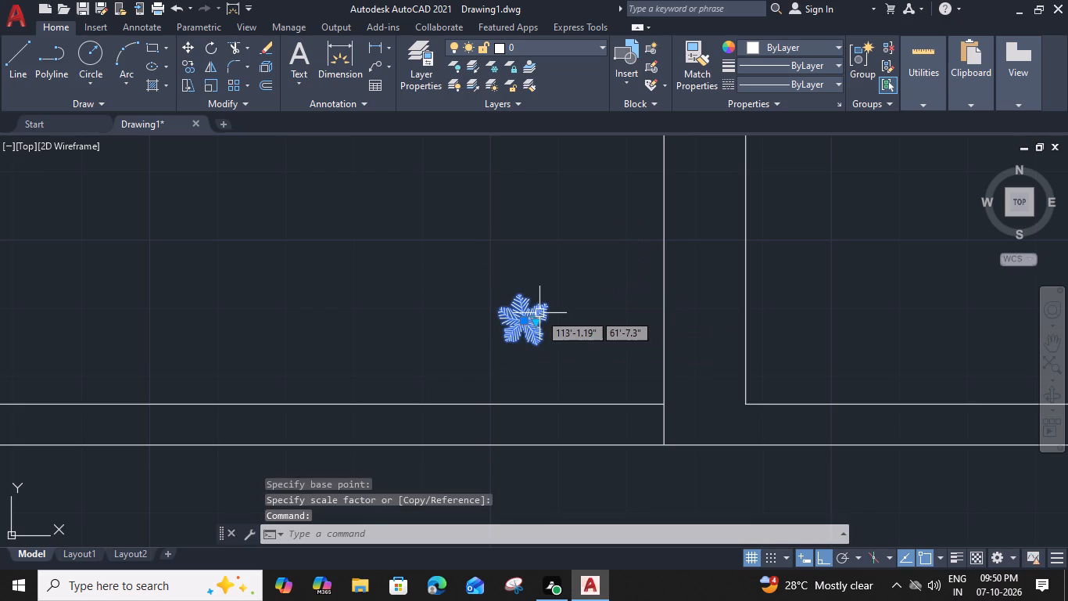
pyautogui.write('m')
pyautogui.press('space')
pyautogui.click(547, 307)
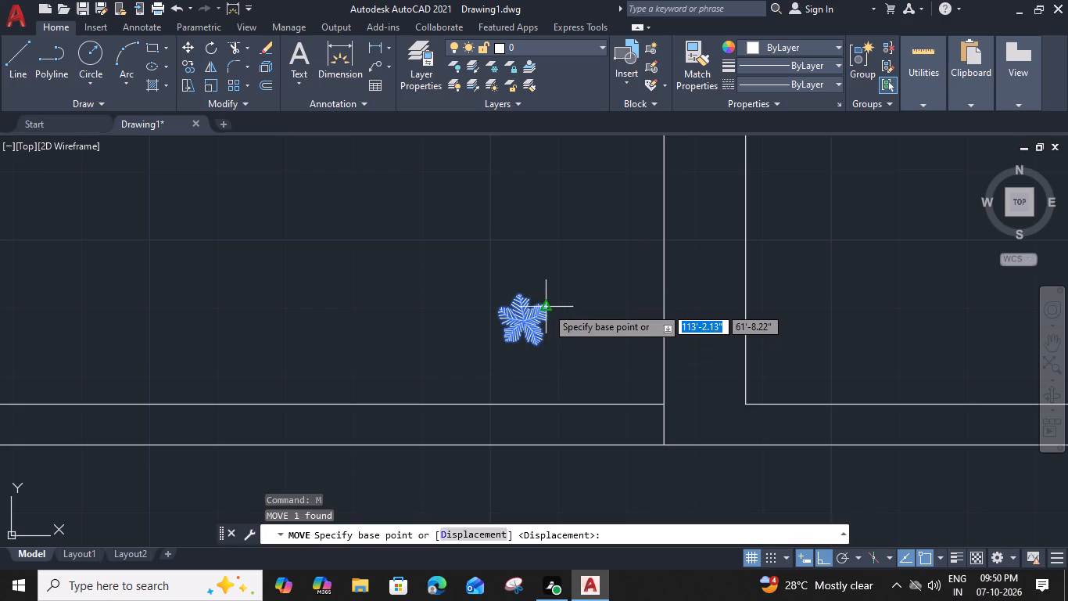
pyautogui.click(630, 305)
# Enlarge the tree from its top branch tip, picking a scale distance of about 3'-4.5".
pyautogui.scroll(-4, 626, 305)
pyautogui.scroll(4, 622, 295)
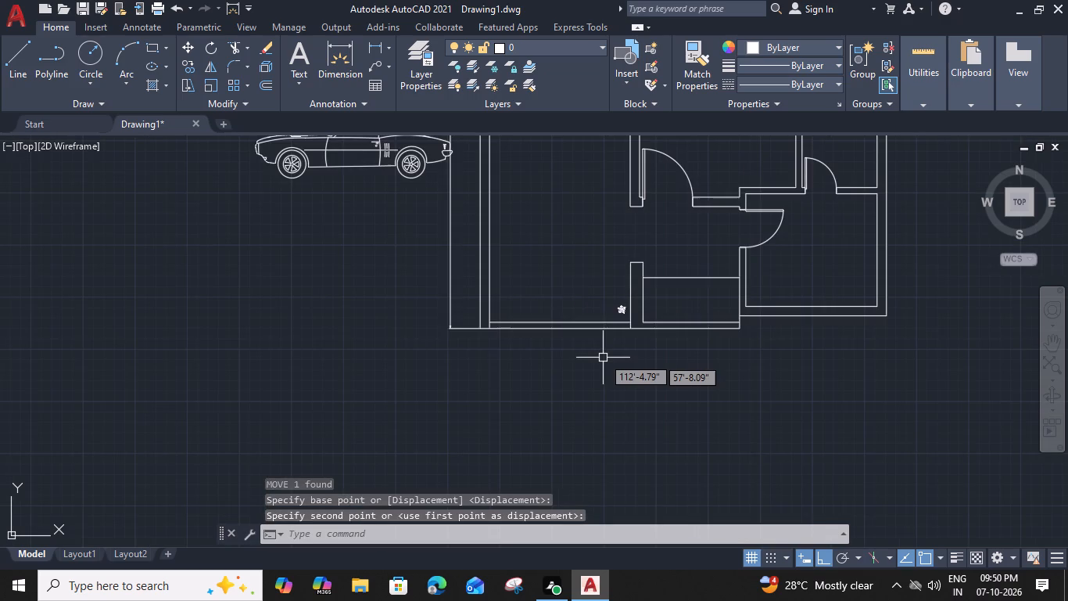
pyautogui.click(625, 356)
pyautogui.press('s')
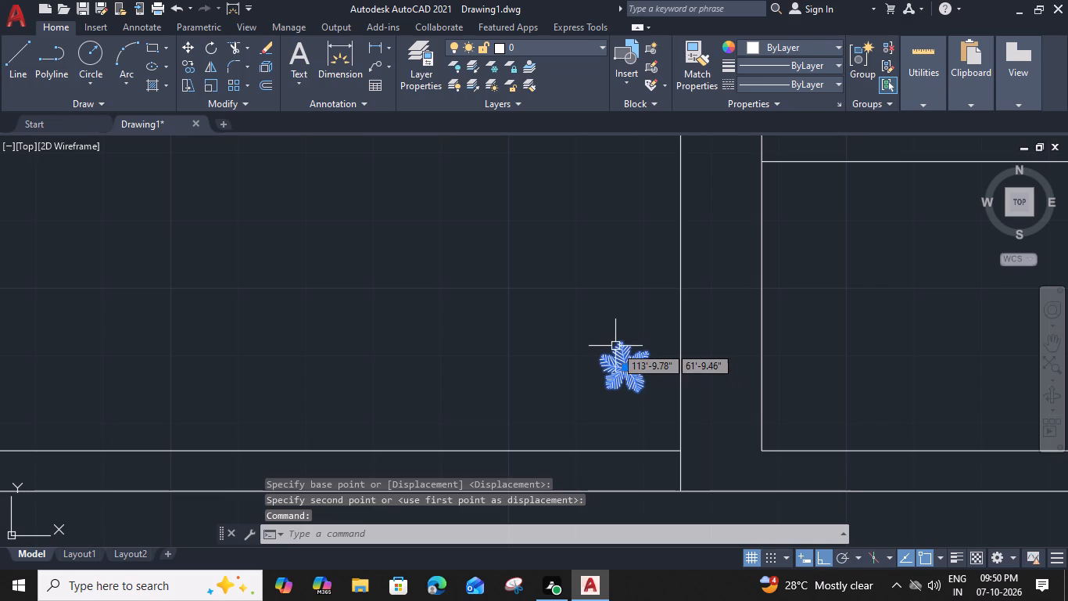
pyautogui.write('c')
pyautogui.press('space')
pyautogui.click(622, 343)
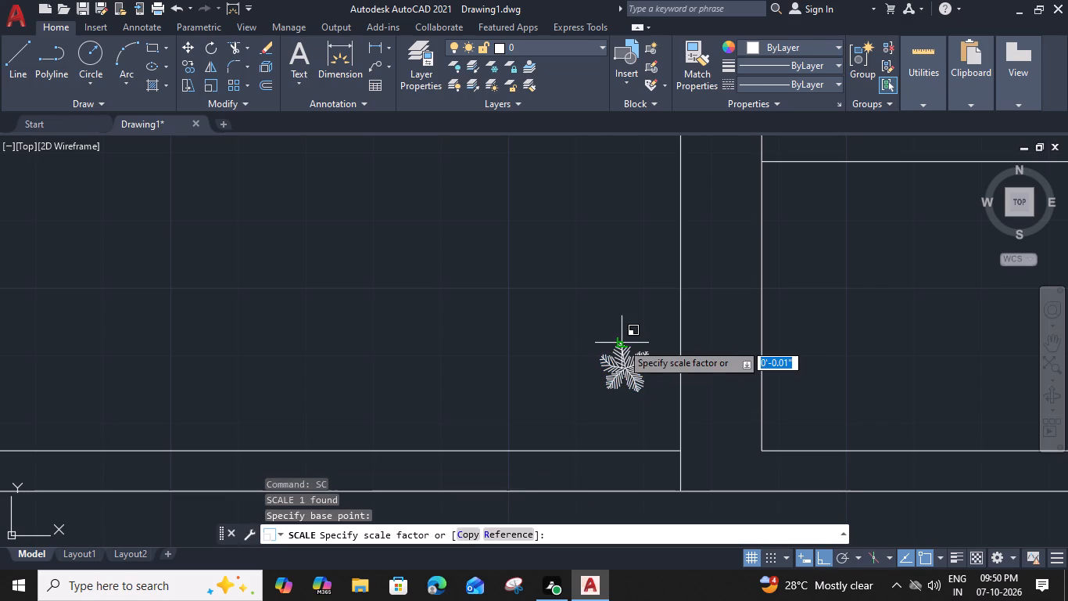
pyautogui.scroll(-2, 631, 178)
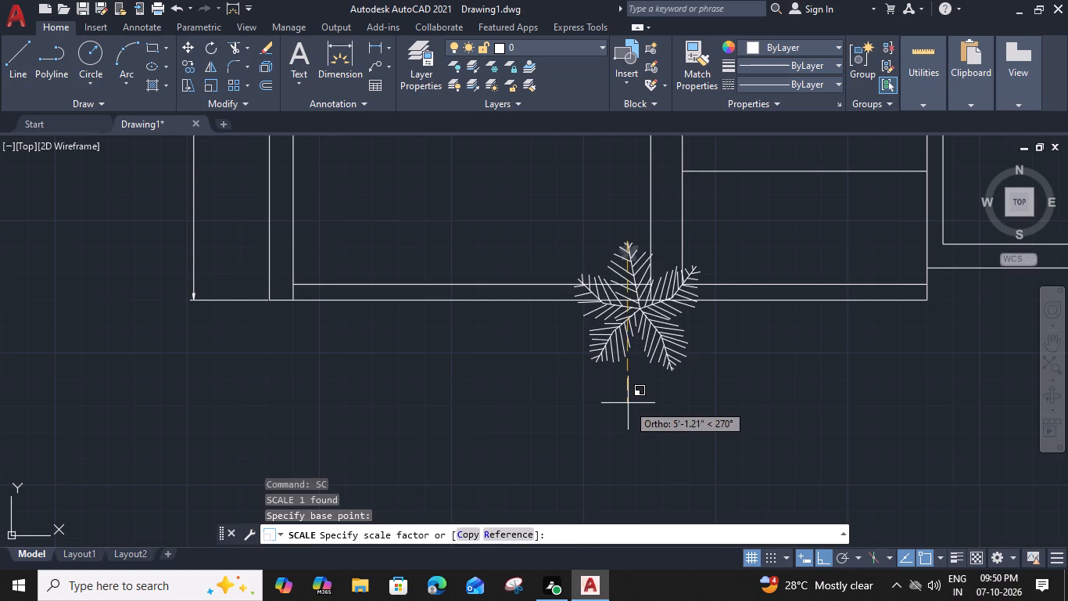
pyautogui.click(628, 349)
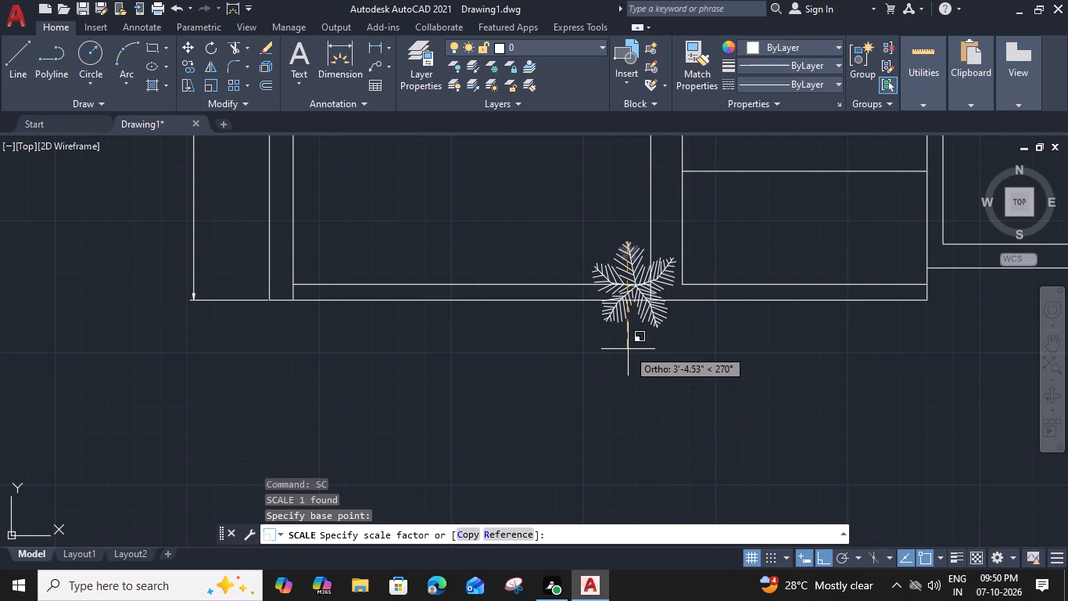
# Move the enlarged tree up about 1'-1" so it sits in the corner by the stub wall.
pyautogui.moveTo(628, 350); pyautogui.dragTo(590, 473, button='middle')
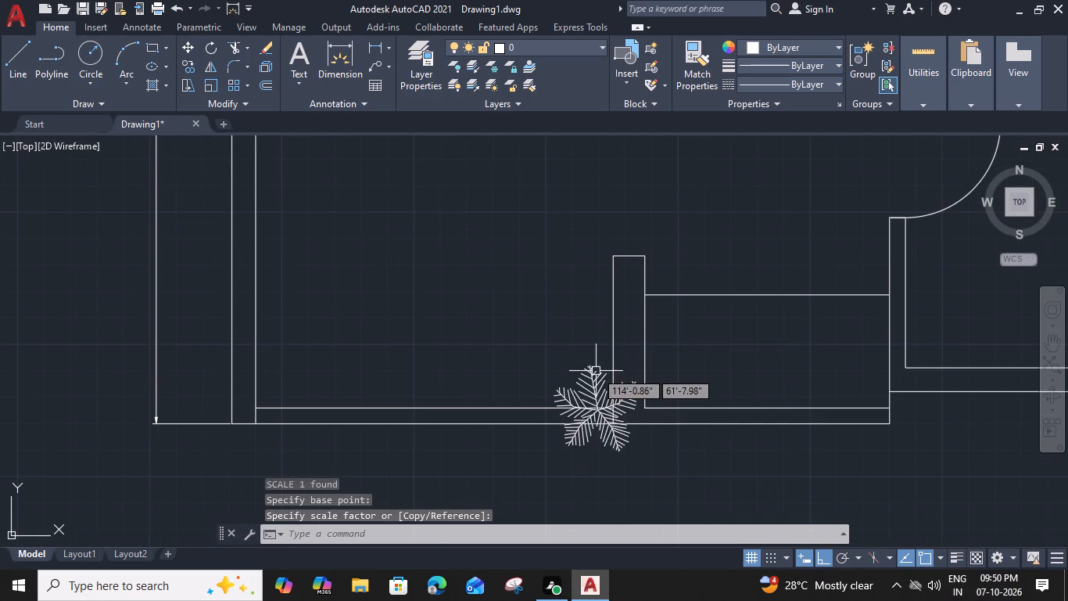
pyautogui.click(596, 371)
pyautogui.press('m')
pyautogui.press('space')
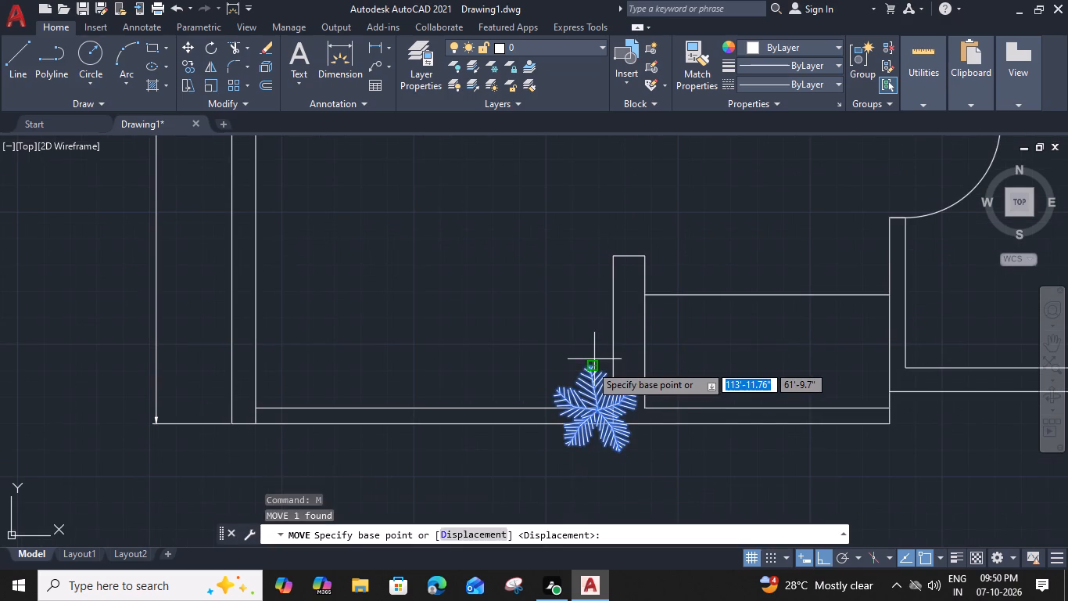
pyautogui.click(587, 365)
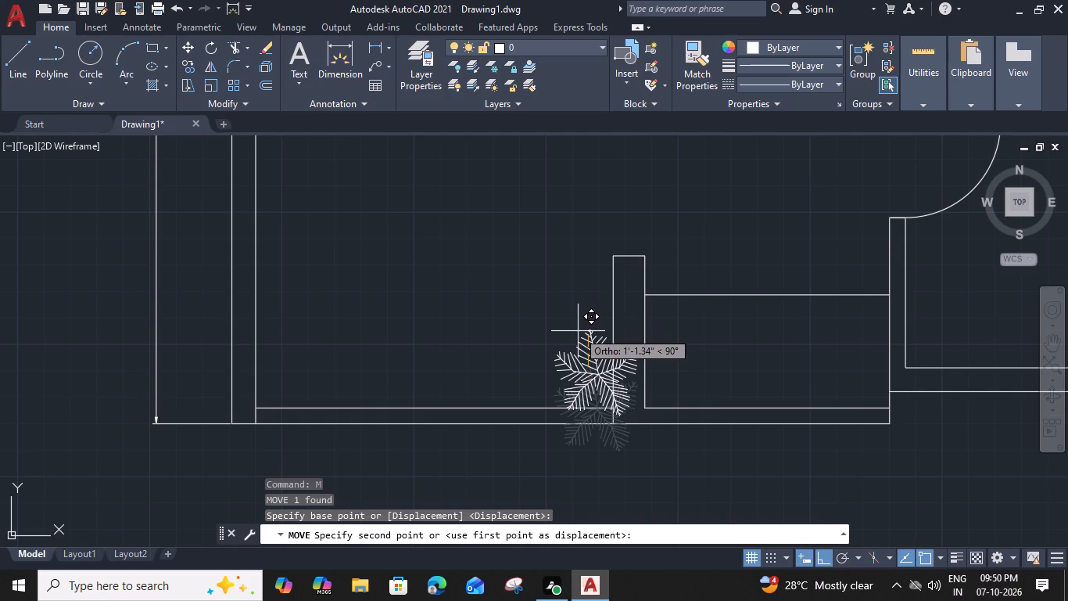
pyautogui.click(578, 331)
# Switch the car block outside the left wall to the Sports Car (Top) view.
pyautogui.scroll(-2, 578, 331)
pyautogui.moveTo(643, 339); pyautogui.dragTo(636, 366, button='middle')
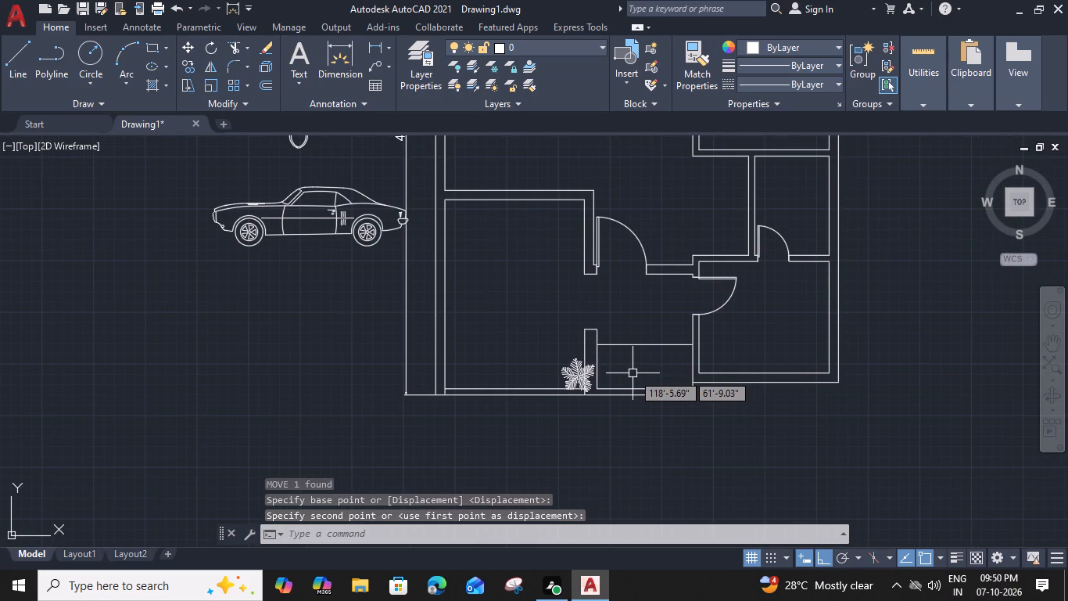
pyautogui.click(242, 215)
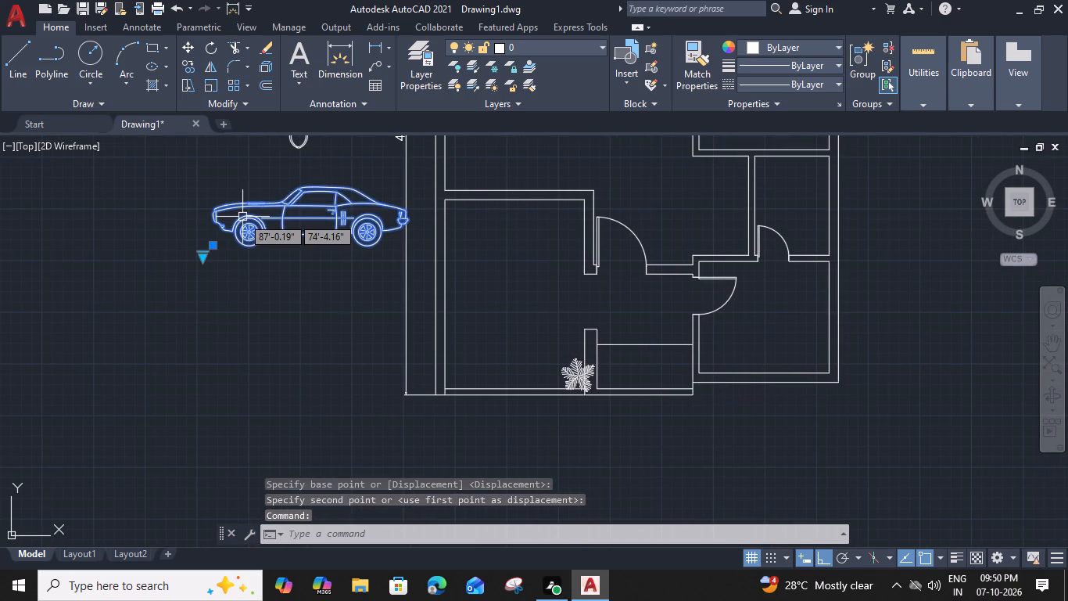
pyautogui.click(204, 258)
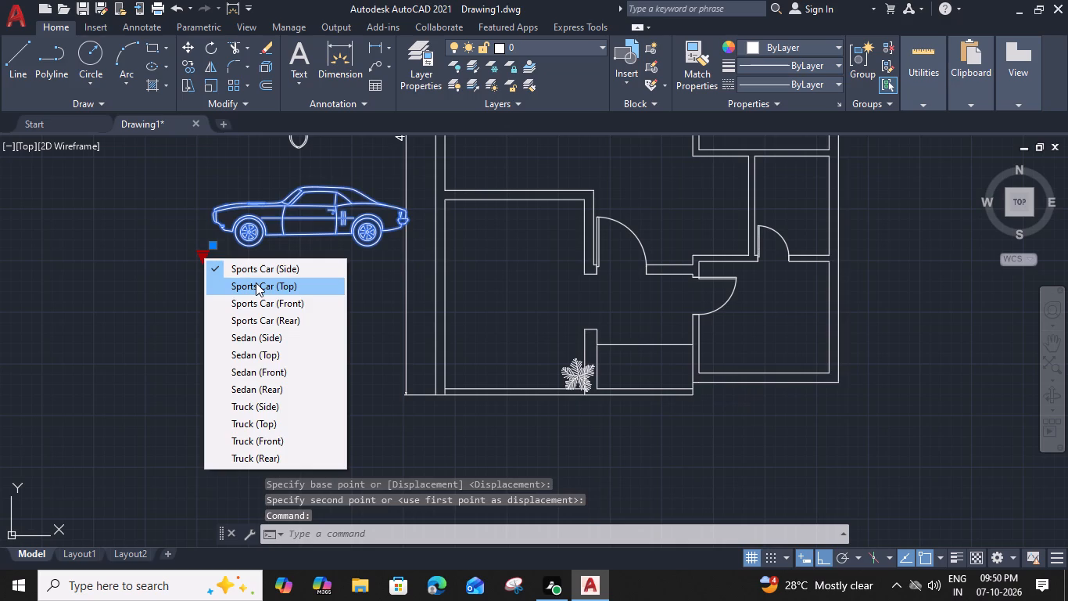
pyautogui.click(256, 283)
# Rotate the top-view car 270° about its front corner so its nose faces up the plan.
pyautogui.write('ro')
pyautogui.press('space')
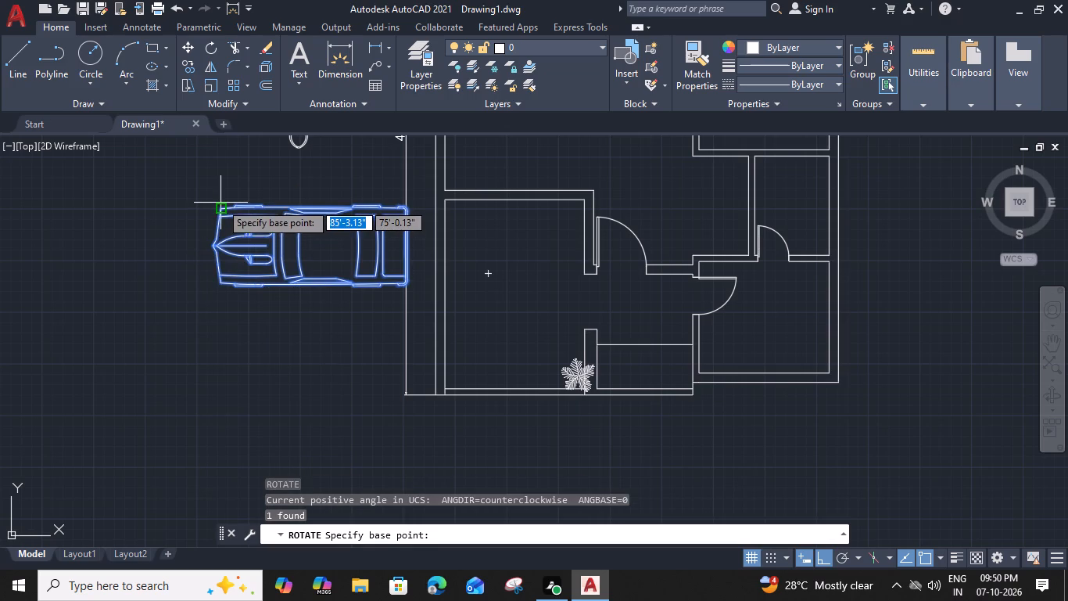
pyautogui.click(221, 205)
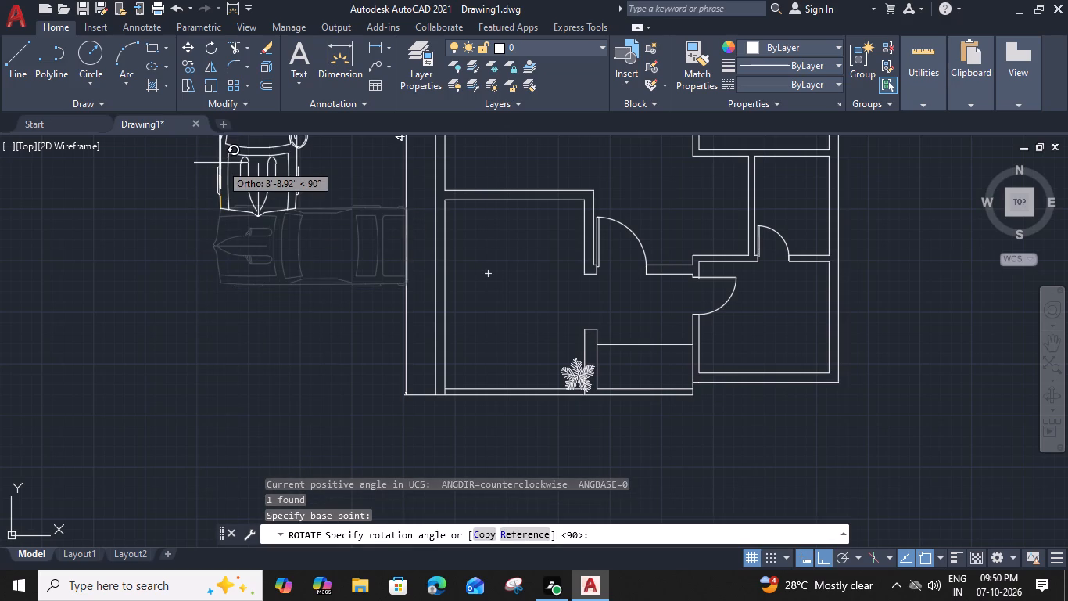
pyautogui.scroll(4, 219, 272)
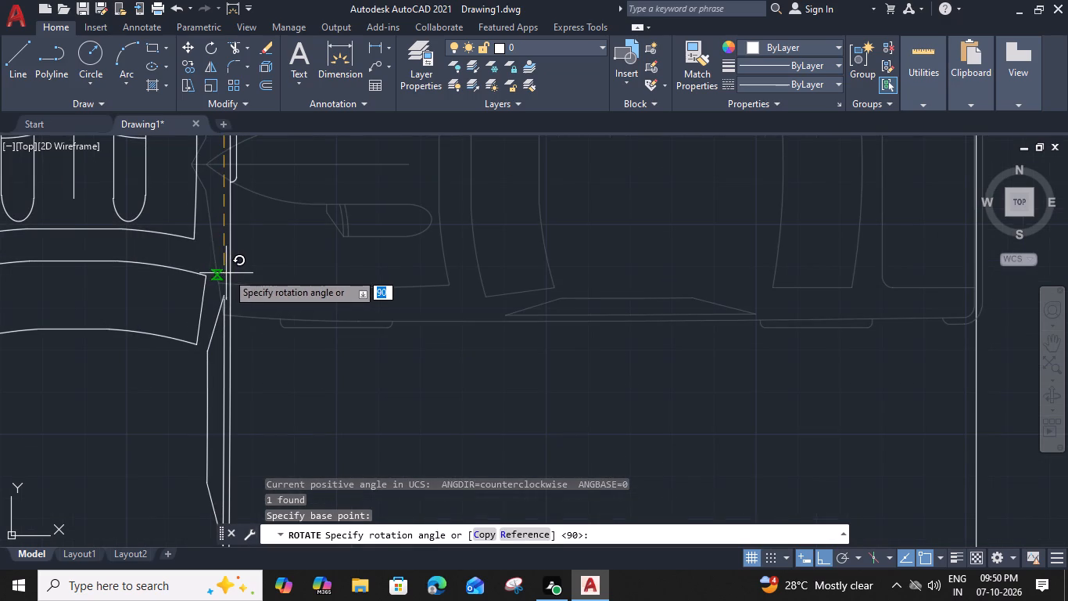
pyautogui.scroll(2, 227, 272)
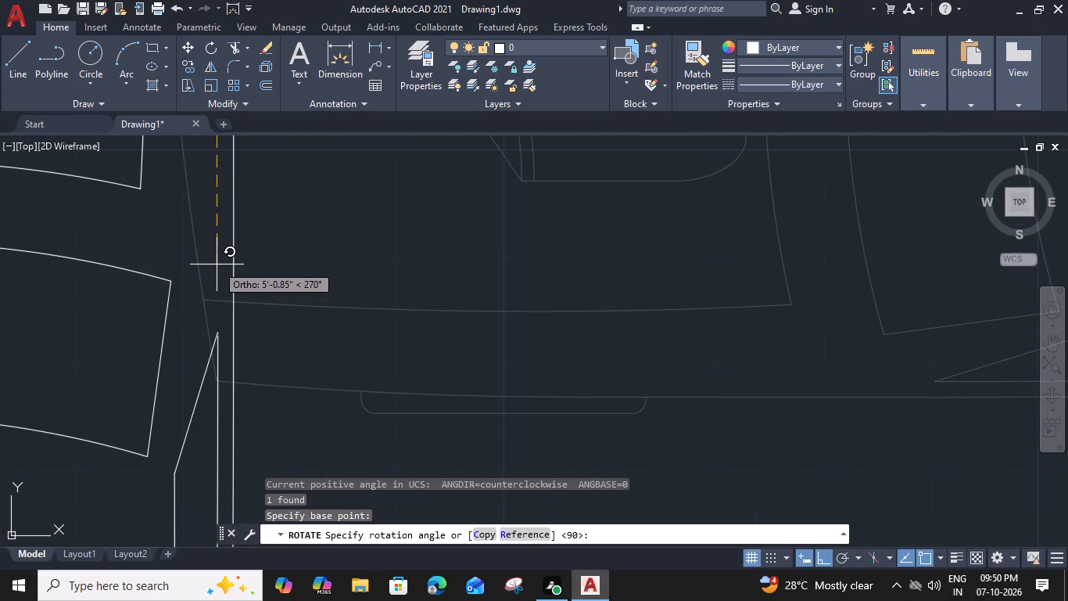
pyautogui.click(216, 265)
# Move the rotated car by its nose into the lower-left parking room, with the nose against the room's upper wall.
pyautogui.scroll(-3, 216, 265)
pyautogui.moveTo(230, 293); pyautogui.dragTo(411, 311, button='middle')
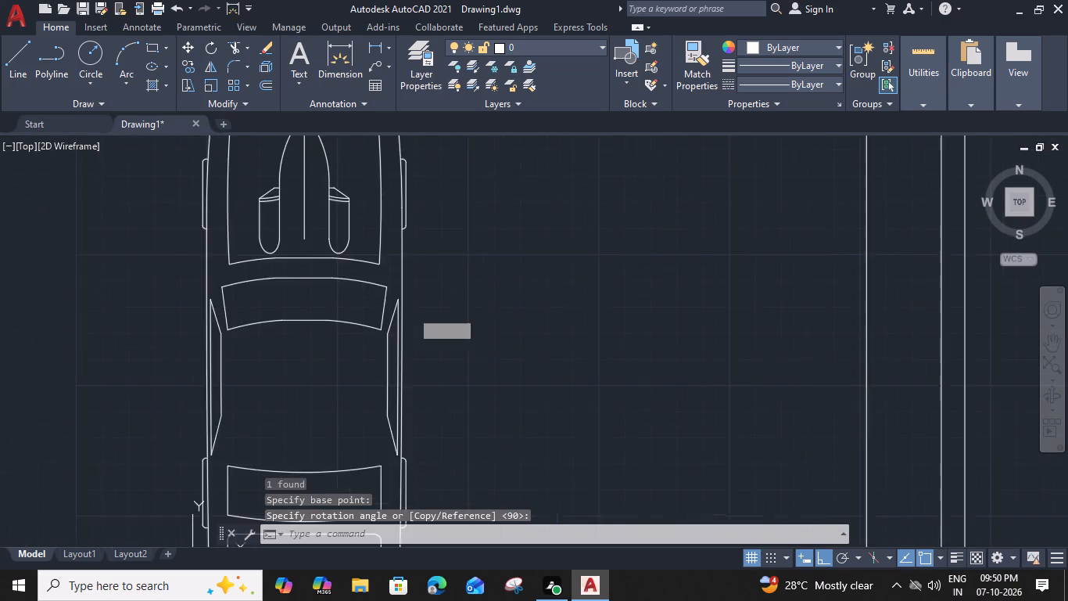
pyautogui.scroll(-2, 411, 311)
pyautogui.moveTo(425, 218); pyautogui.dragTo(417, 222)
pyautogui.click(251, 325)
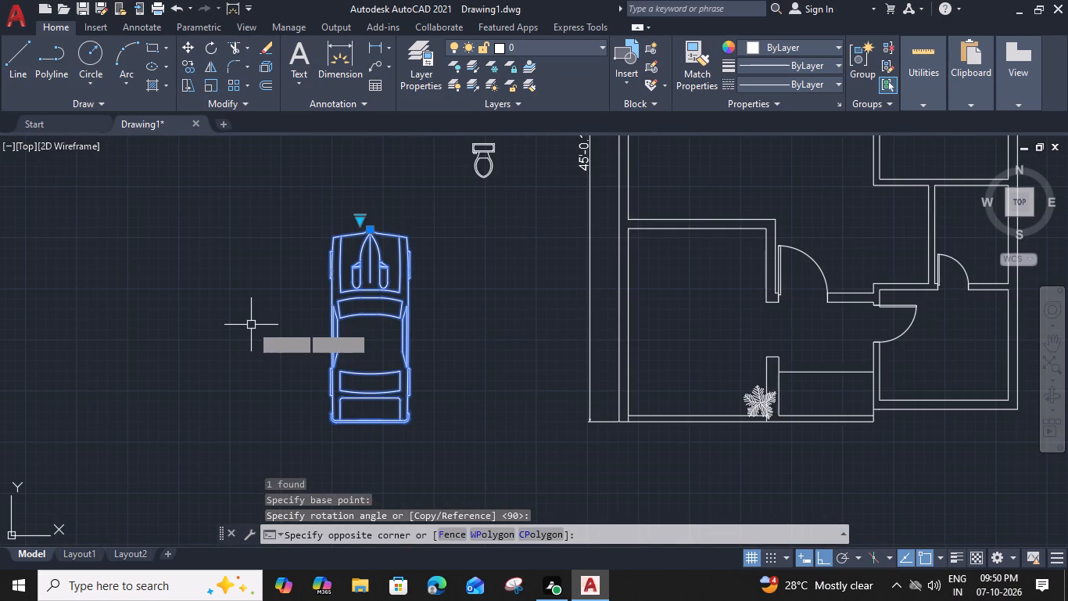
pyautogui.write('m')
pyautogui.press('space')
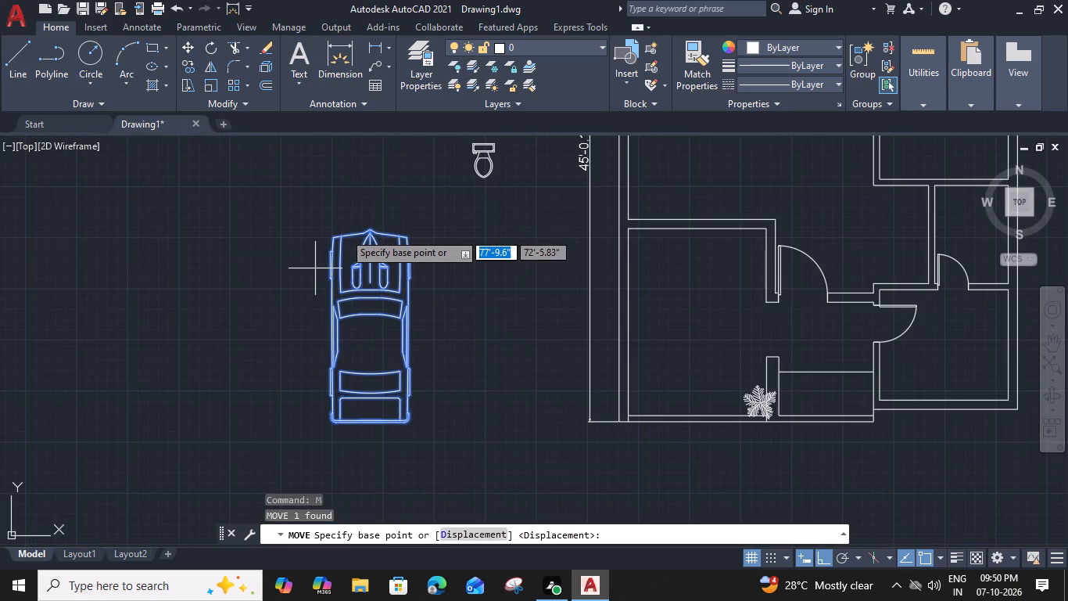
pyautogui.scroll(2, 374, 217)
pyautogui.click(363, 243)
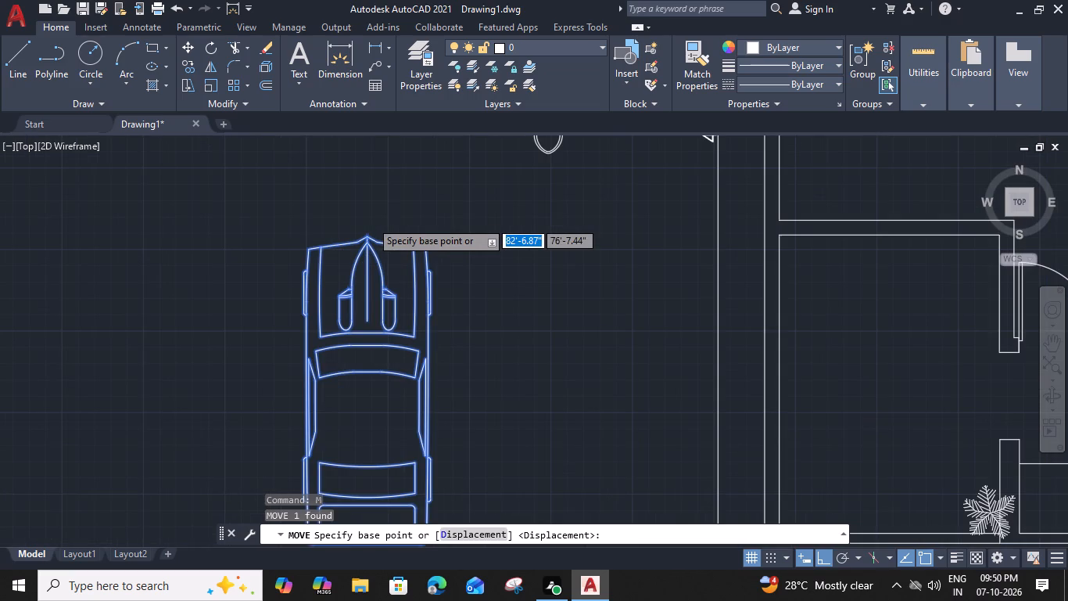
pyautogui.scroll(-3, 363, 243)
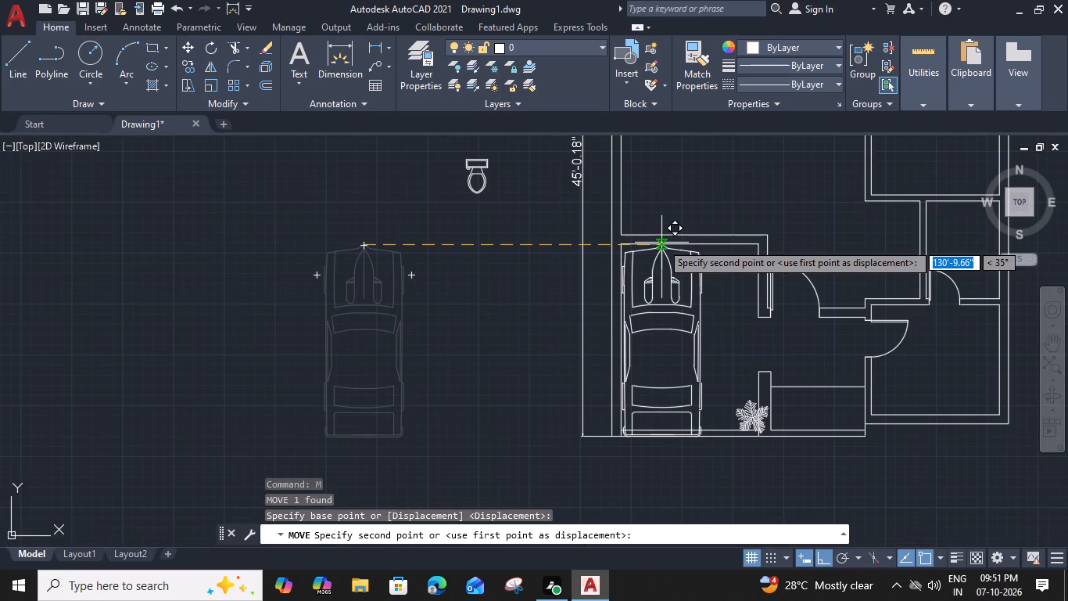
pyautogui.click(665, 243)
# Scale the parked car down from its nose tip so it fits inside the parking room.
pyautogui.click(667, 259)
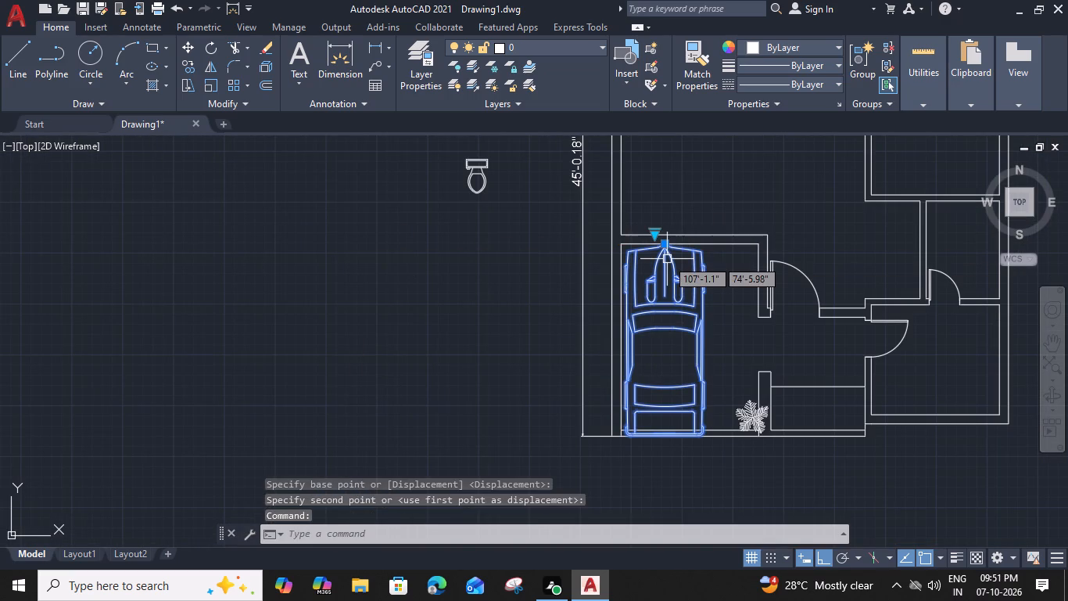
pyautogui.write('sc')
pyautogui.press('space')
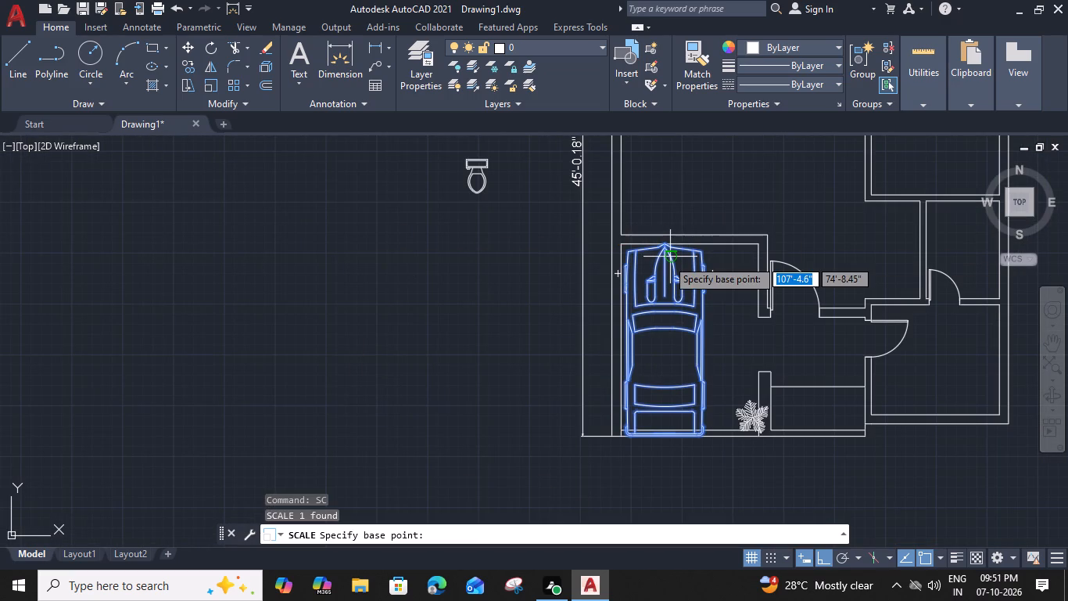
pyautogui.scroll(3, 670, 234)
pyautogui.click(648, 268)
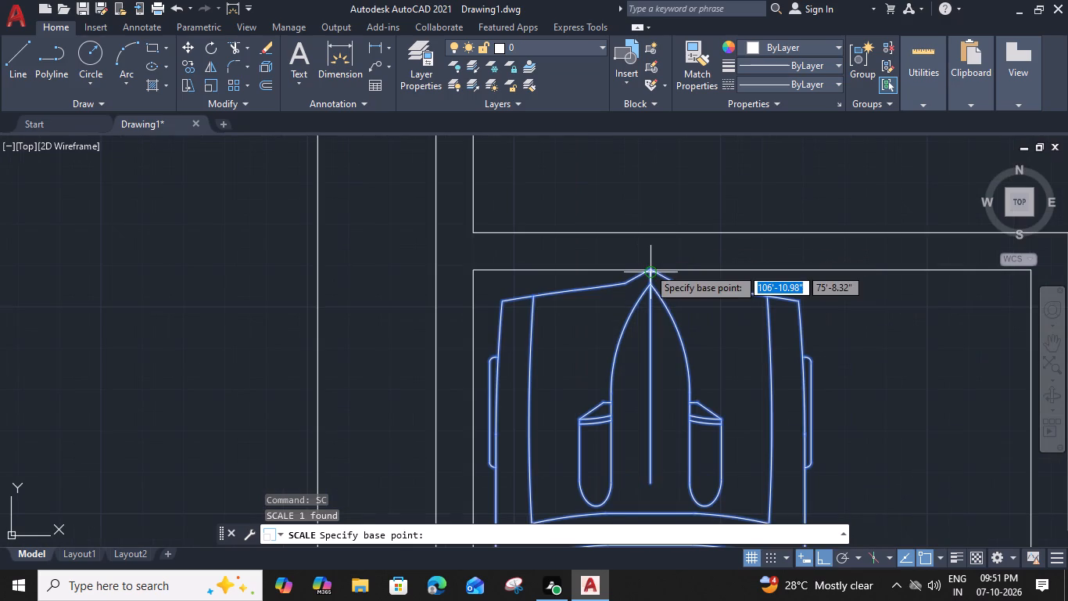
pyautogui.scroll(-3, 650, 351)
pyautogui.moveTo(650, 350); pyautogui.dragTo(638, 254, button='middle')
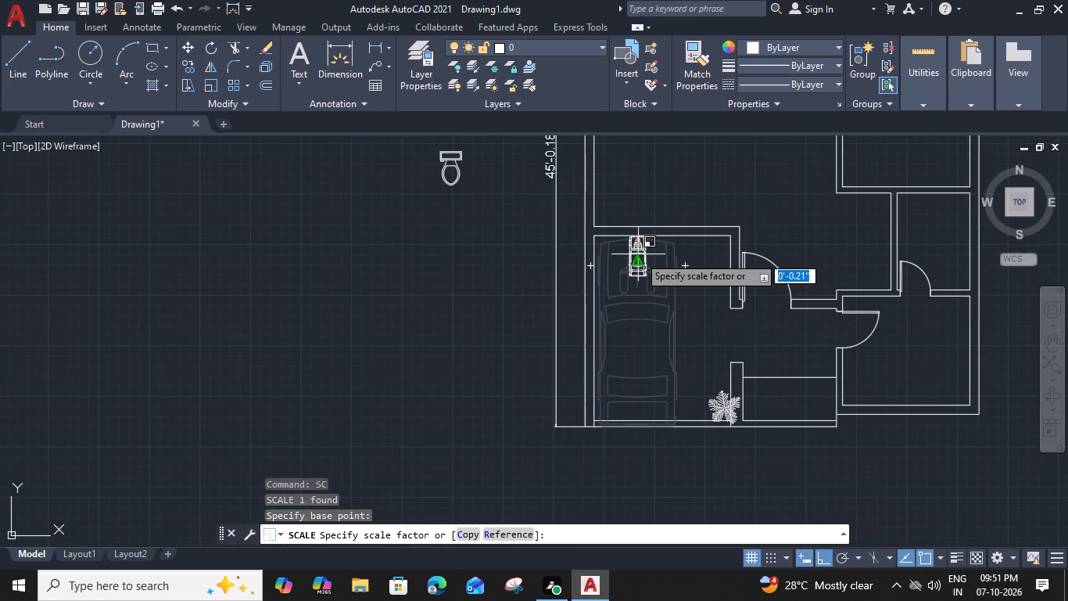
pyautogui.click(632, 315)
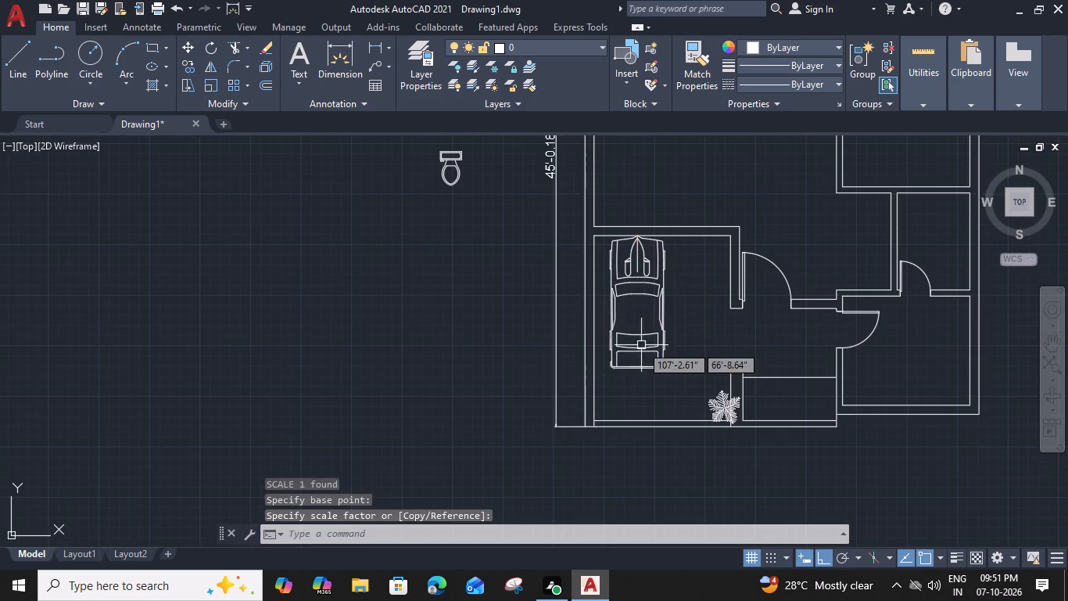
# Move the reduced car down about 2'-7" from its rear midpoint, away from the parking room's upper wall.
pyautogui.click(641, 345)
pyautogui.press('m')
pyautogui.press('space')
pyautogui.scroll(1, 641, 394)
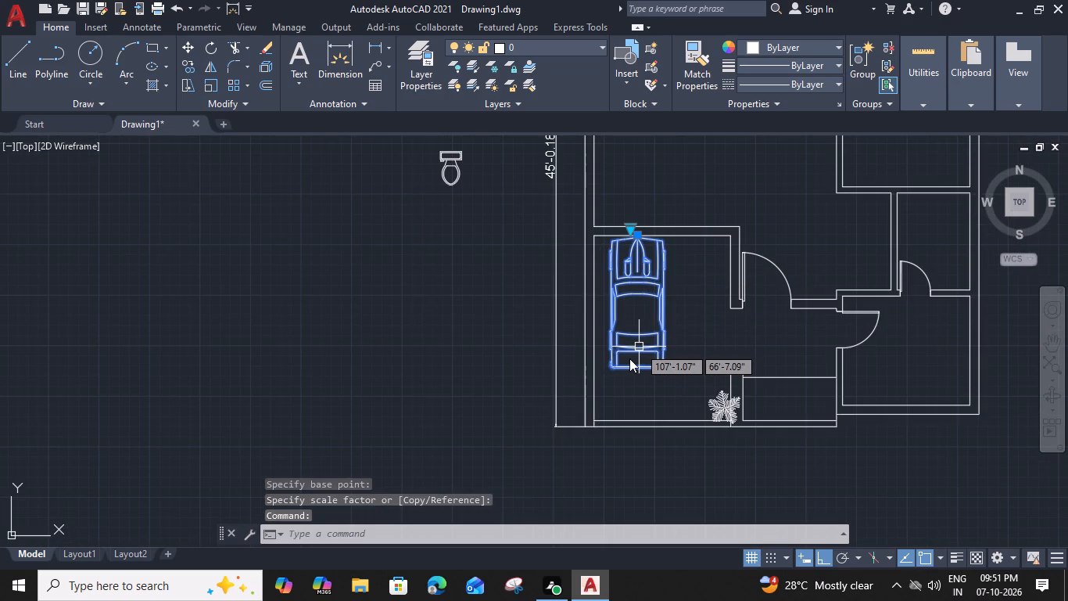
pyautogui.scroll(1, 629, 358)
pyautogui.click(635, 329)
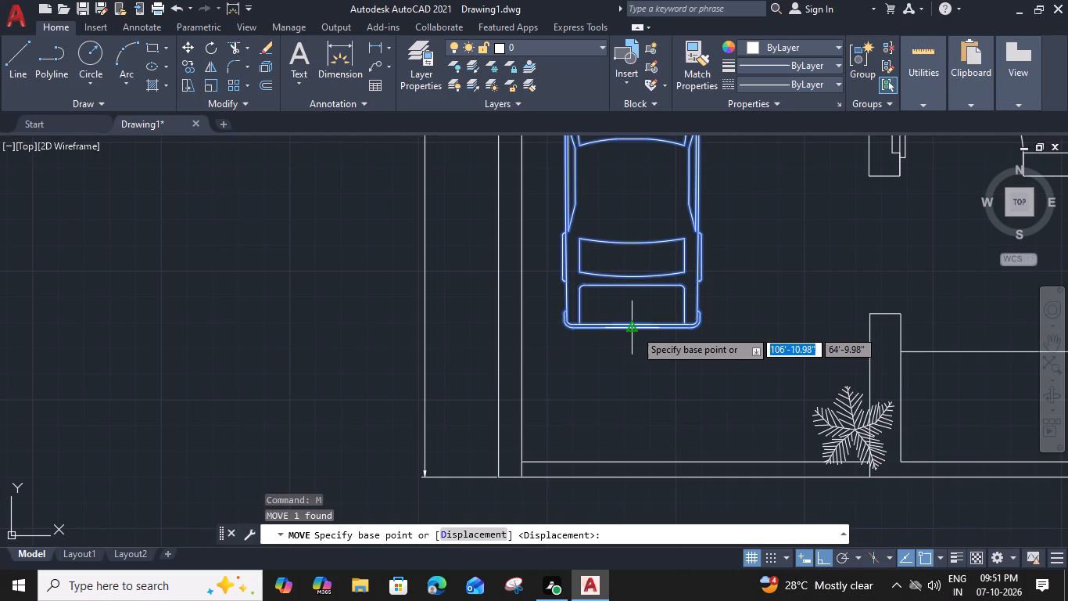
pyautogui.click(638, 414)
# Move the toilet block from outside the left wall into the central hall, using its tank's back edge as base point.
pyautogui.scroll(-3, 638, 409)
pyautogui.moveTo(683, 358); pyautogui.dragTo(590, 365, button='middle')
pyautogui.scroll(2, 443, 246)
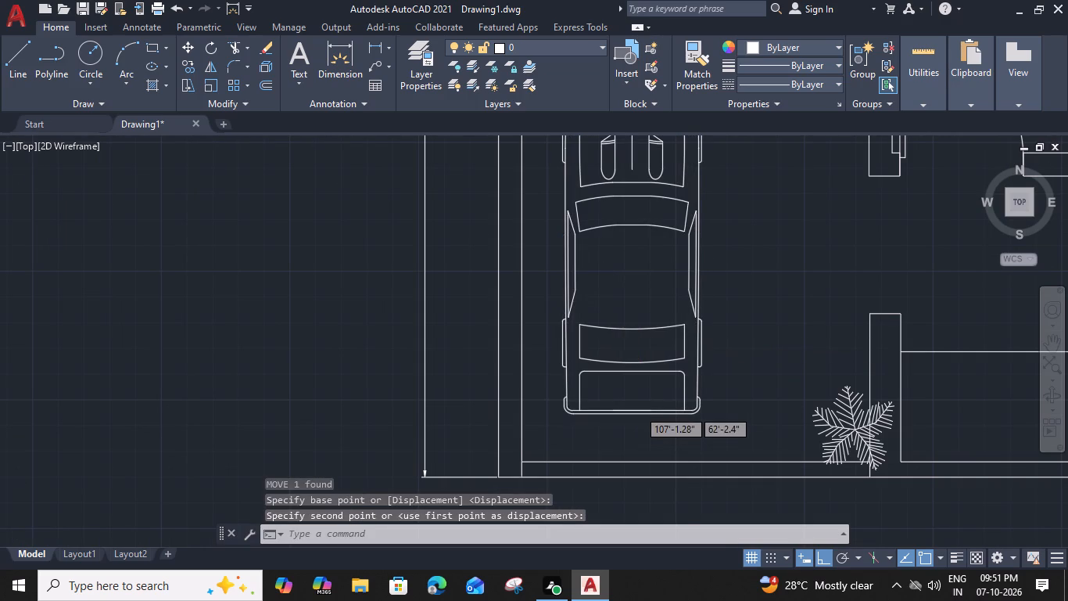
pyautogui.moveTo(435, 275); pyautogui.dragTo(425, 284)
pyautogui.click(368, 380)
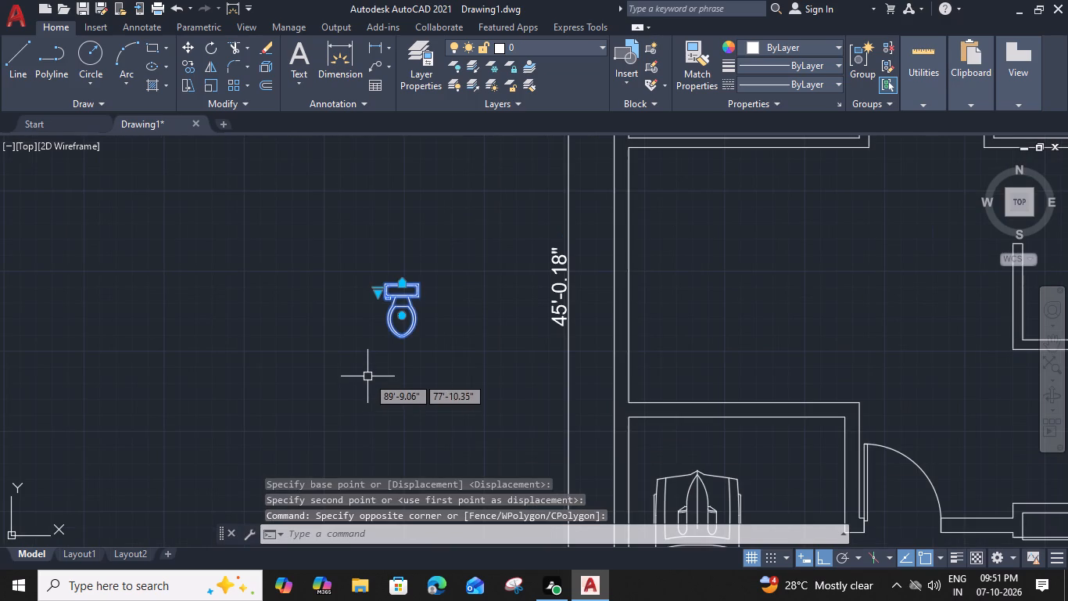
pyautogui.write('m')
pyautogui.press('space')
pyautogui.scroll(3, 385, 260)
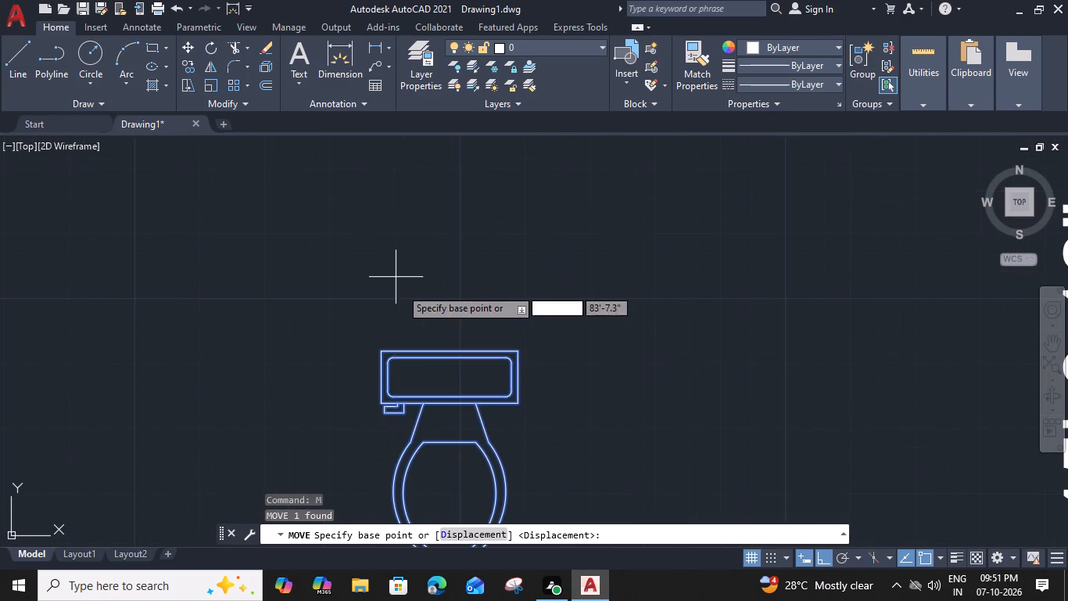
pyautogui.click(448, 351)
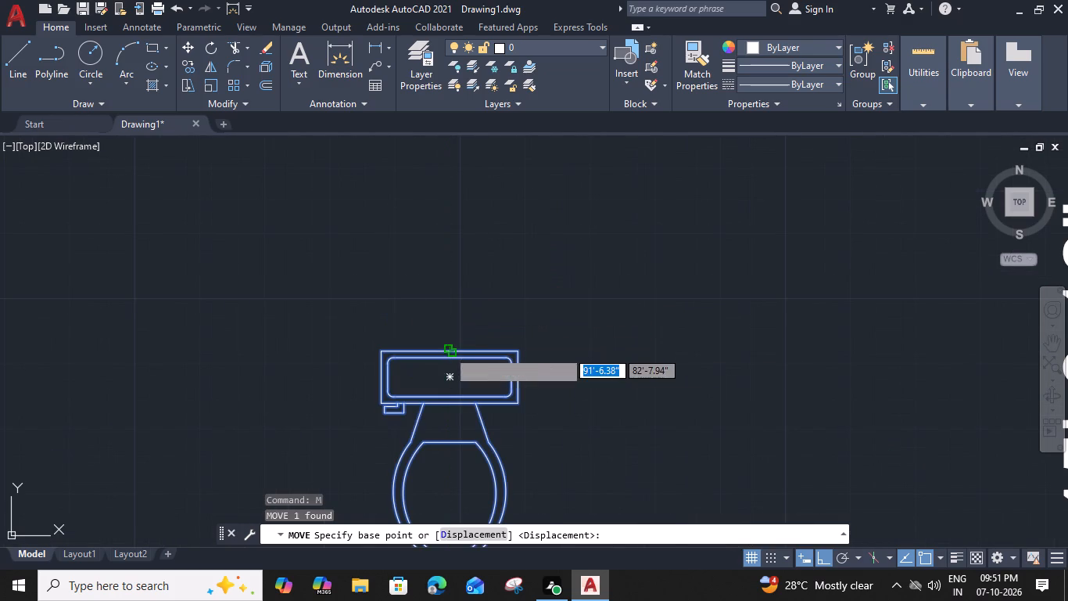
pyautogui.scroll(-3, 448, 351)
pyautogui.moveTo(672, 257); pyautogui.dragTo(365, 313, button='middle')
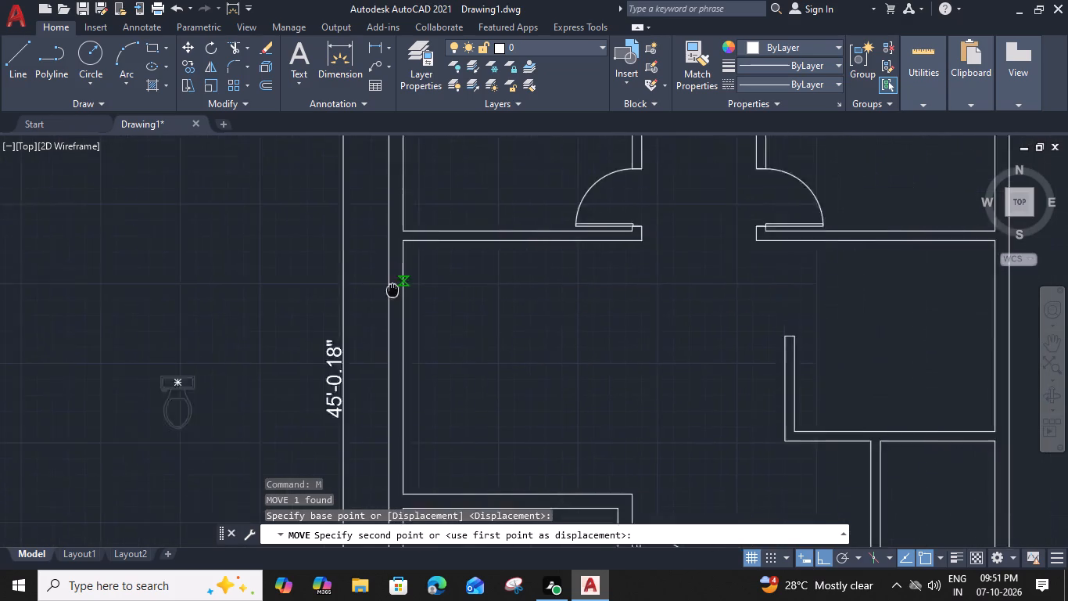
pyautogui.moveTo(365, 313); pyautogui.dragTo(354, 323, button='middle')
pyautogui.scroll(-2, 366, 318)
pyautogui.click(550, 309)
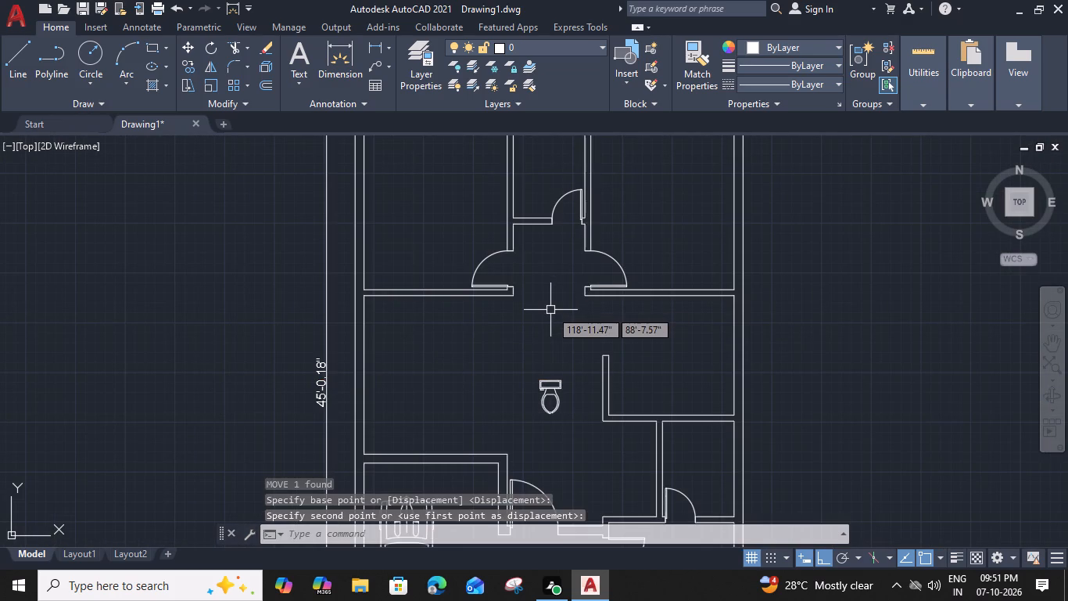
# Move the toilet from the hall up into the small bathroom, placing the tank's back edge against the upper wall.
pyautogui.click(568, 376)
pyautogui.click(541, 416)
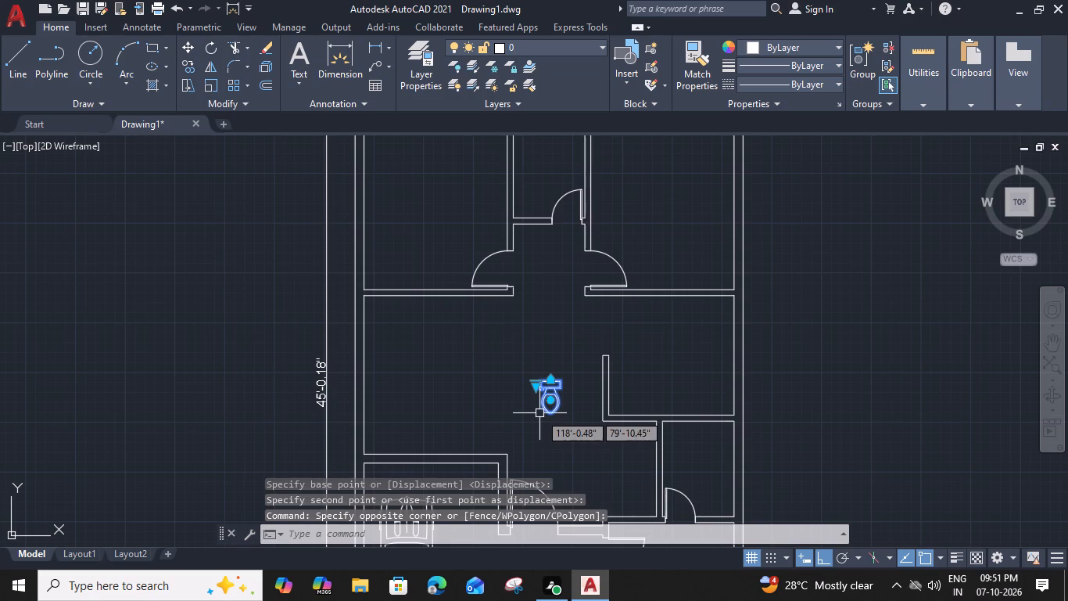
pyautogui.write('m')
pyautogui.press('space')
pyautogui.scroll(3, 560, 390)
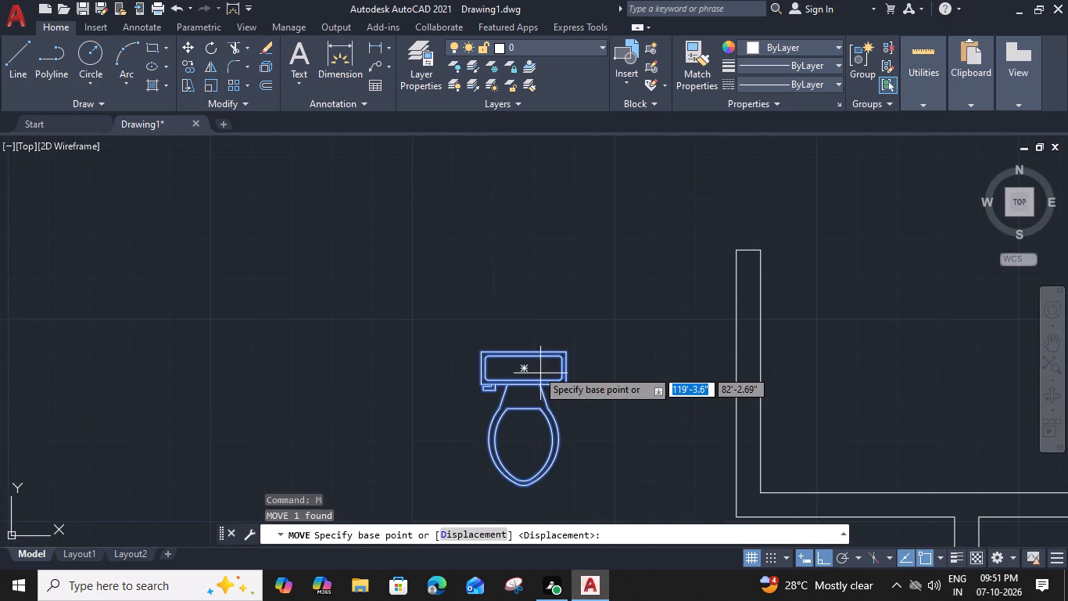
pyautogui.click(523, 353)
pyautogui.scroll(-3, 523, 353)
pyautogui.moveTo(542, 211); pyautogui.dragTo(548, 405, button='middle')
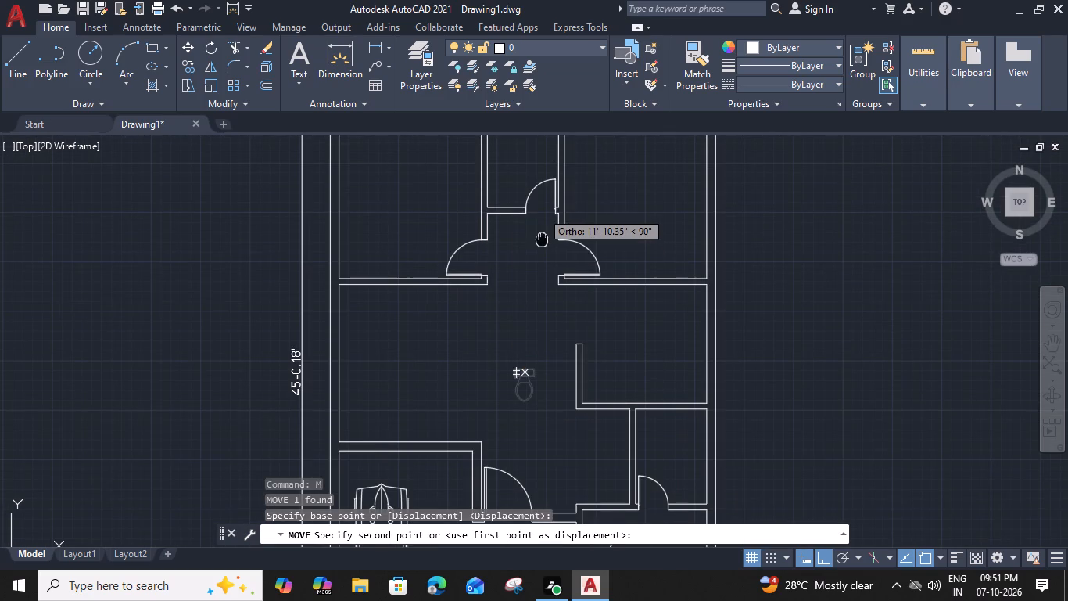
pyautogui.moveTo(548, 405); pyautogui.dragTo(548, 408, button='middle')
pyautogui.scroll(2, 529, 294)
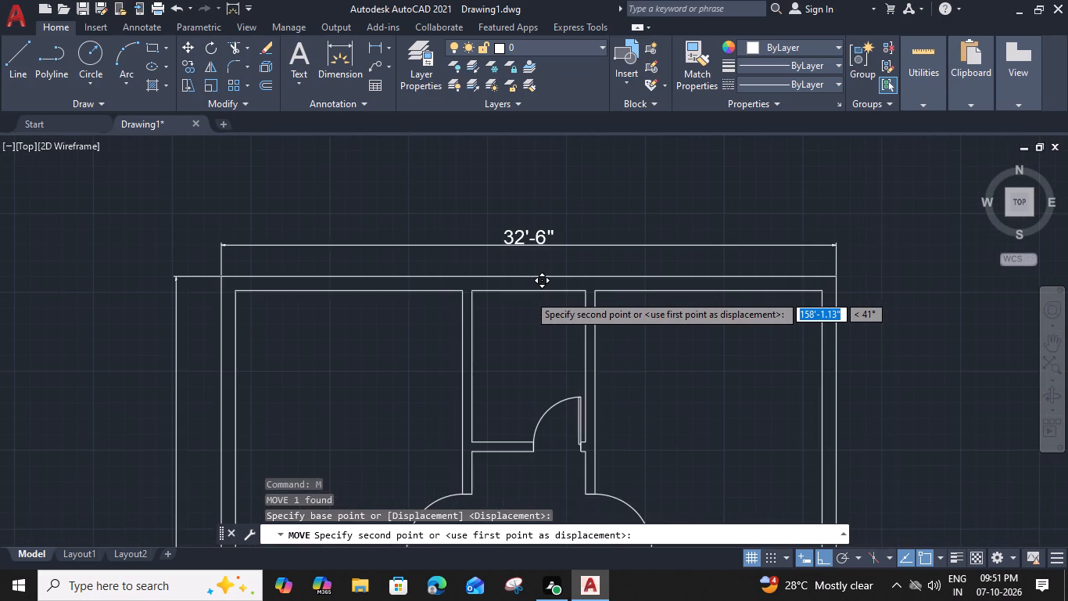
pyautogui.click(492, 290)
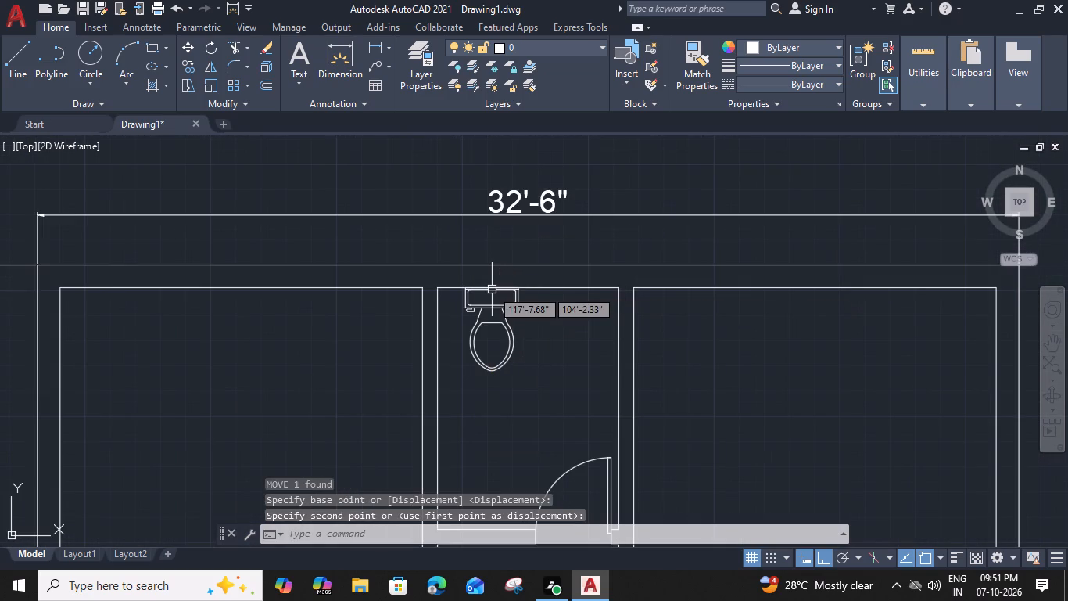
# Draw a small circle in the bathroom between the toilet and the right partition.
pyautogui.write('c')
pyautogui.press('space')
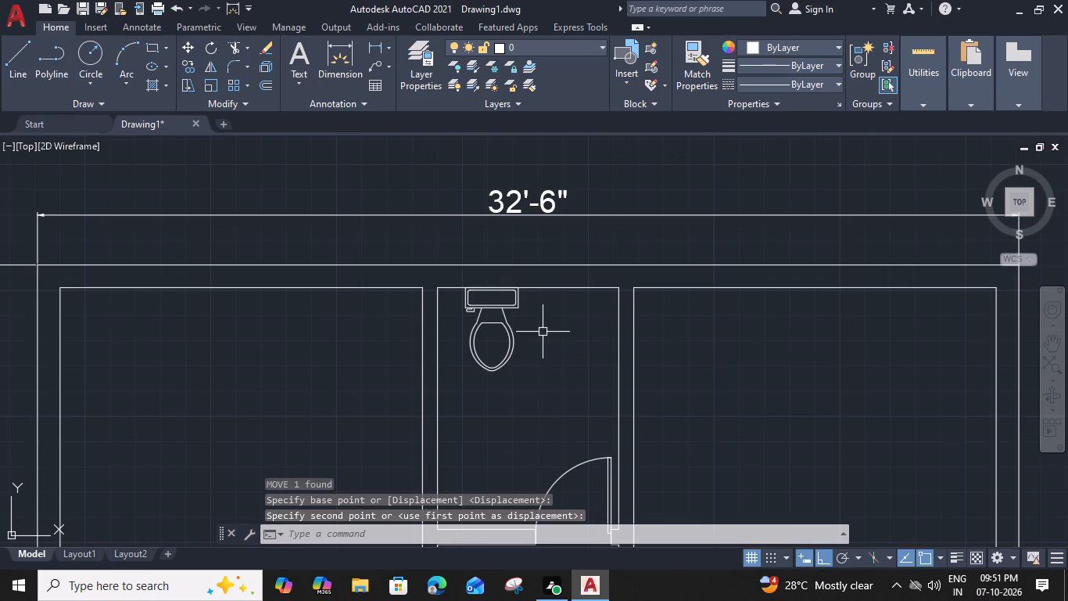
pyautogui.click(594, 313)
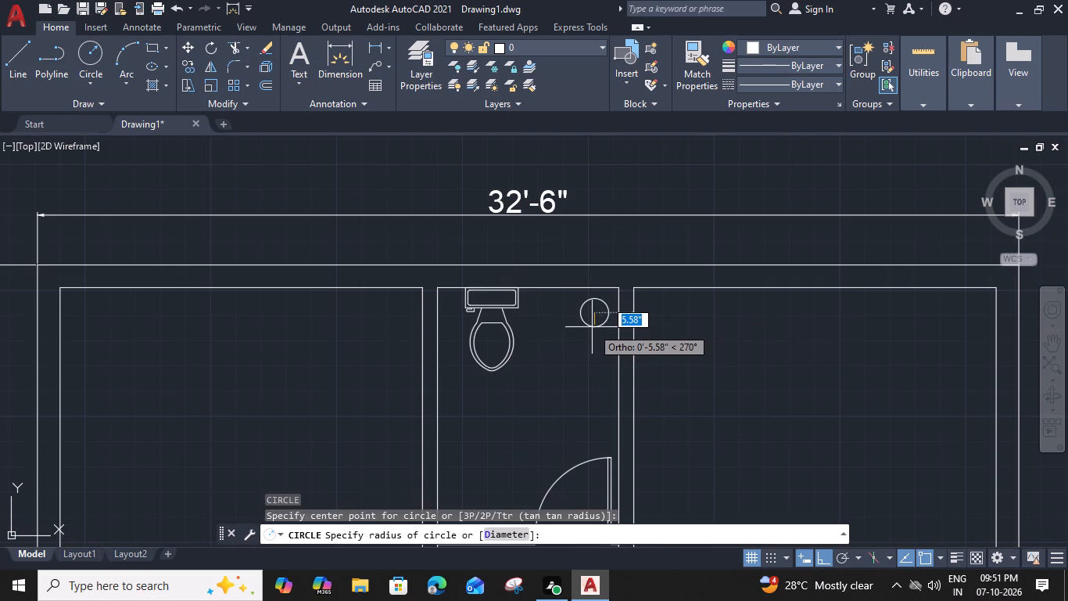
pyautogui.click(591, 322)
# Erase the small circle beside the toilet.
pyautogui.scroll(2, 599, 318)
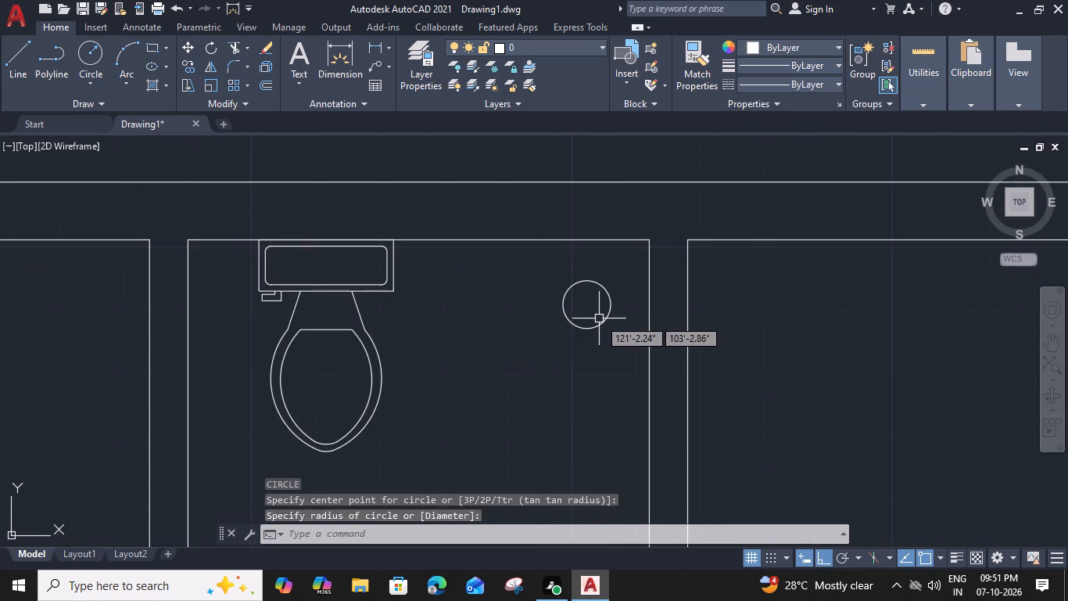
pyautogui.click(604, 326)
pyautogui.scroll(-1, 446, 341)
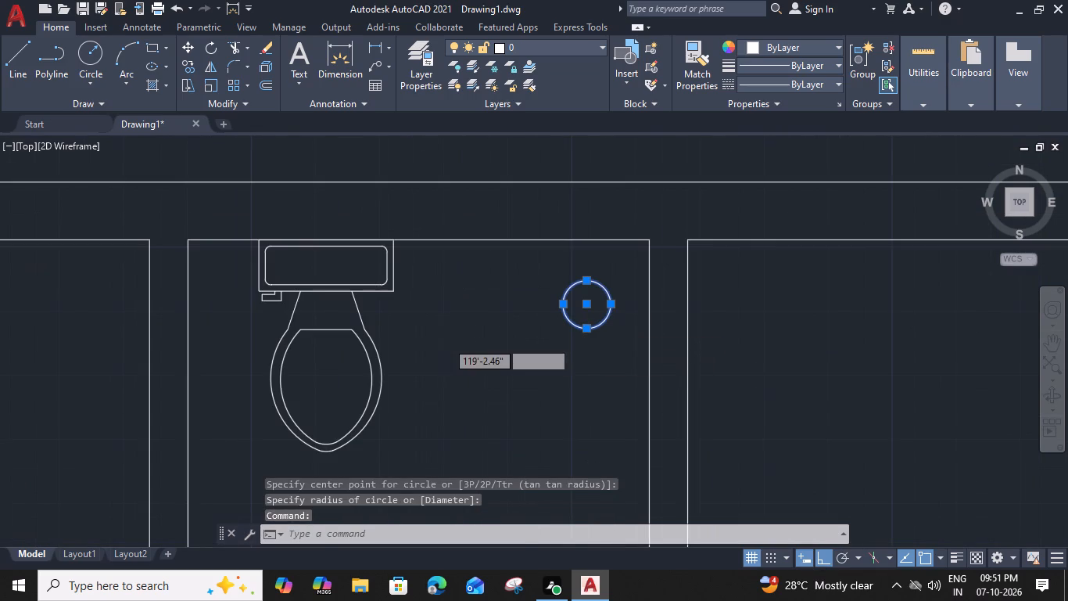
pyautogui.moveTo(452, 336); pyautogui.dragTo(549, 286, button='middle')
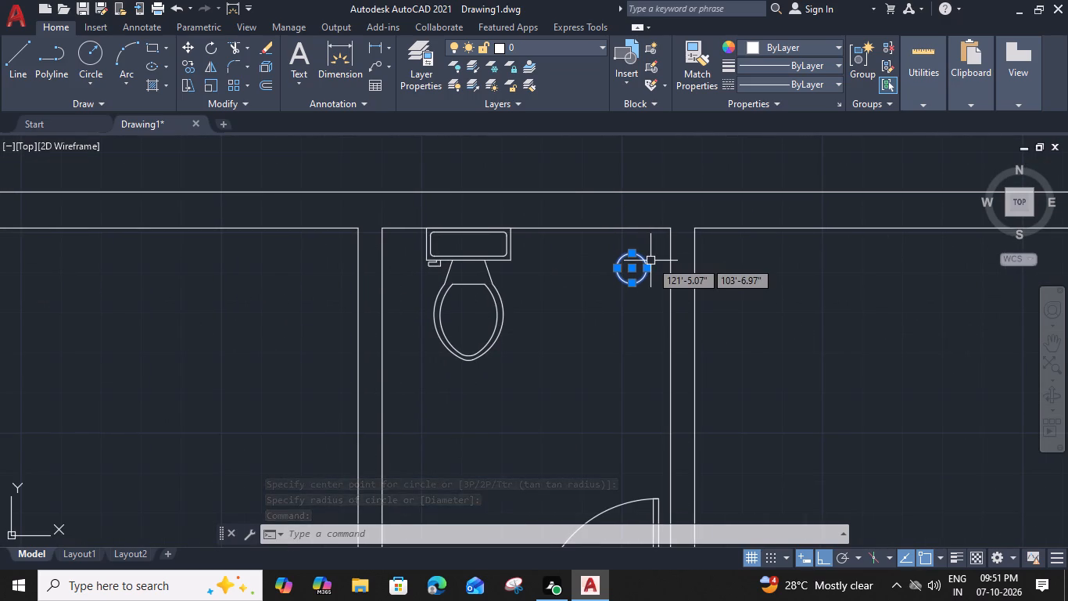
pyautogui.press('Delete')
# Move the toilet along the bathroom's upper wall so the tank's right back corner meets the wall's midpoint.
pyautogui.click(511, 243)
pyautogui.write('m')
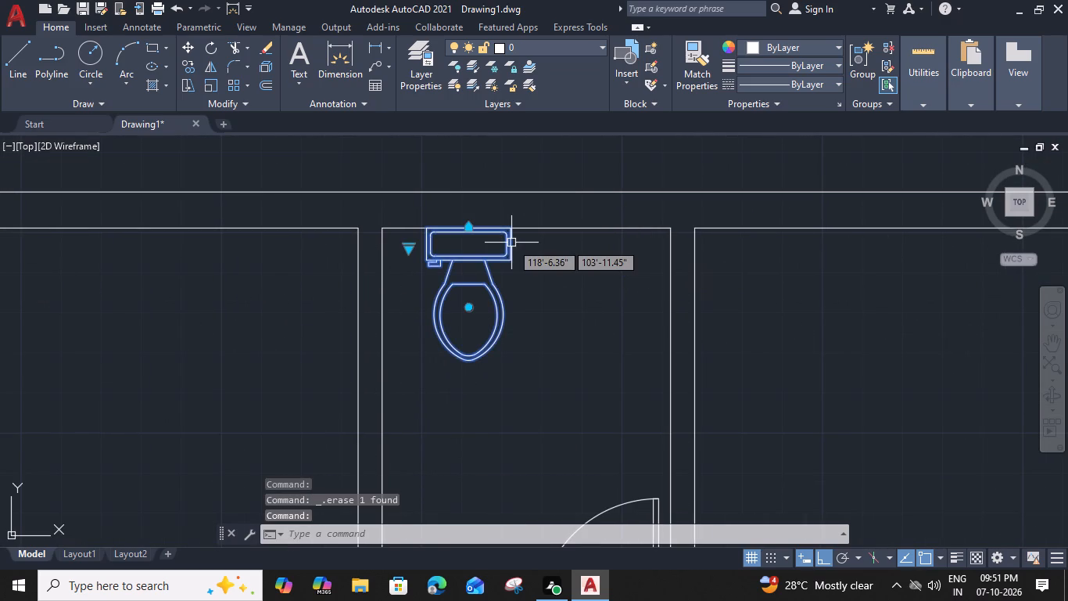
pyautogui.press('space')
pyautogui.scroll(1, 507, 236)
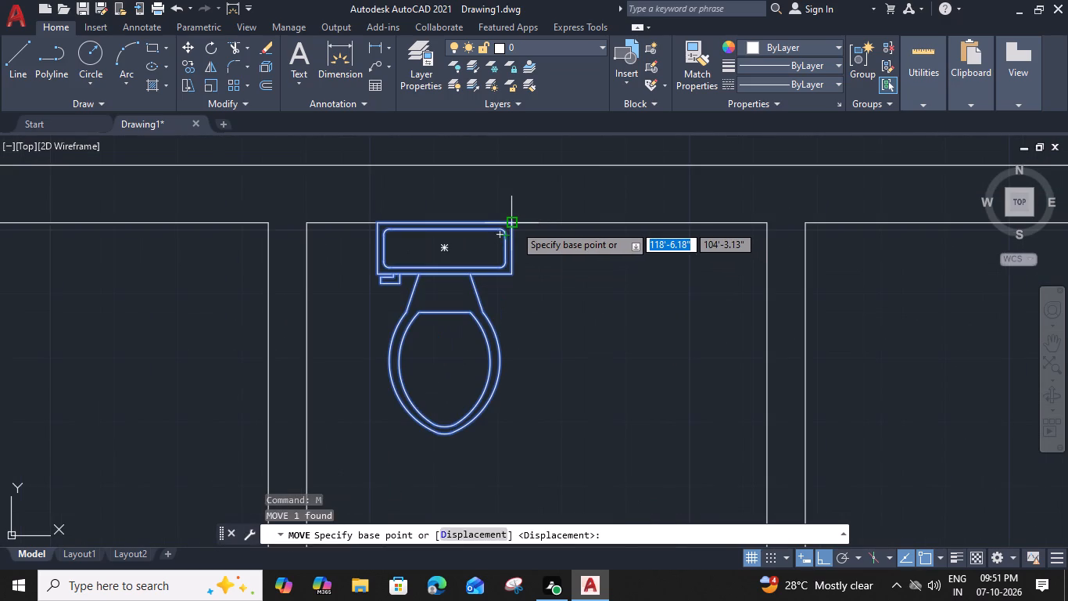
pyautogui.click(513, 225)
pyautogui.click(542, 225)
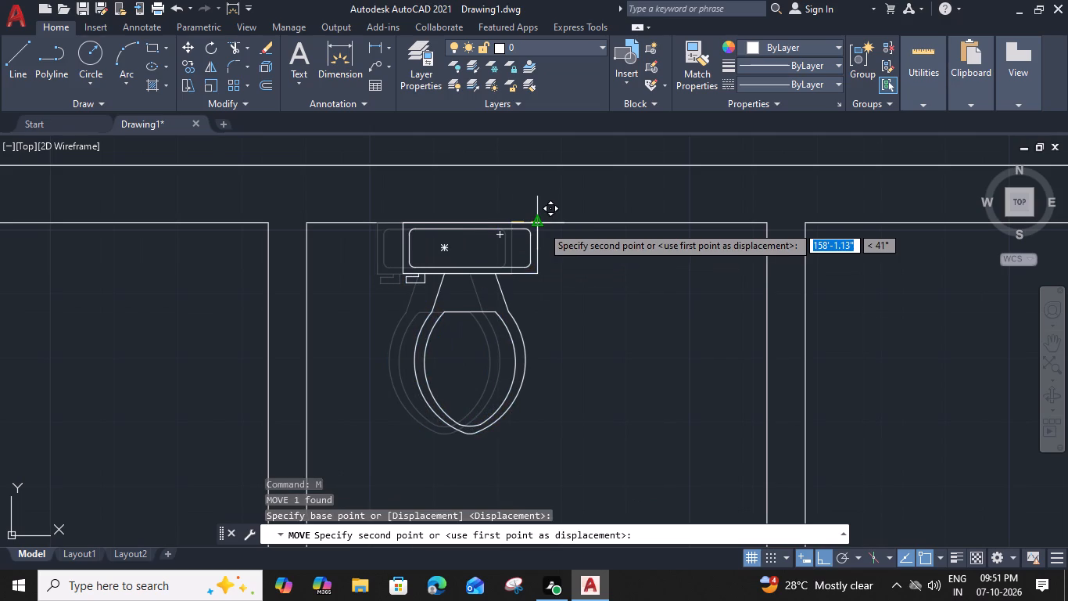
# Draw a small circle of about 1.7" radius in the upper bathroom, between the toilet tank and the left partition.
pyautogui.press('c')
pyautogui.press('space')
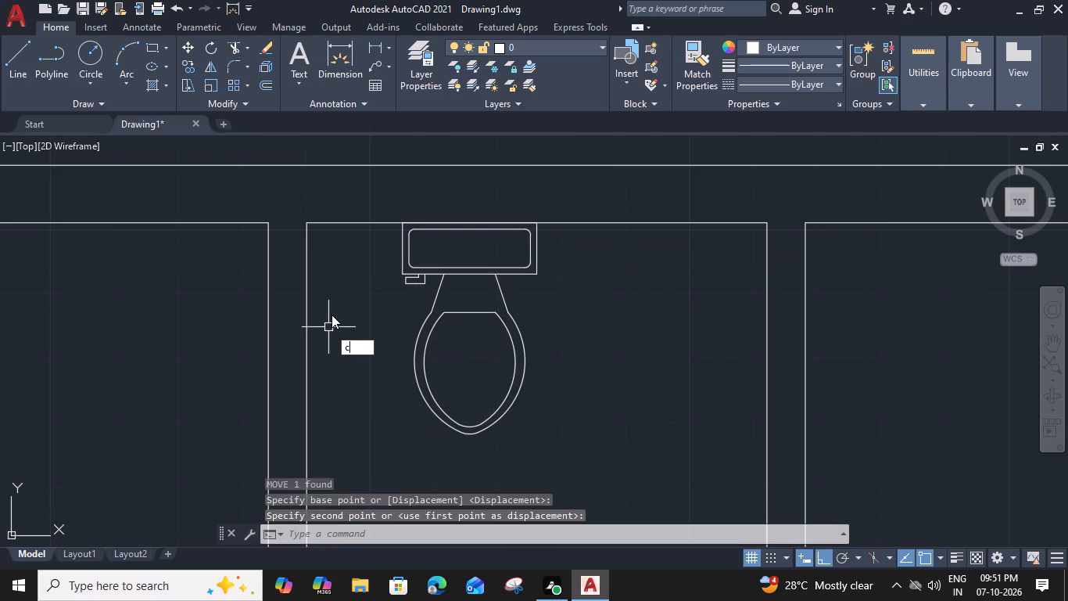
pyautogui.click(339, 257)
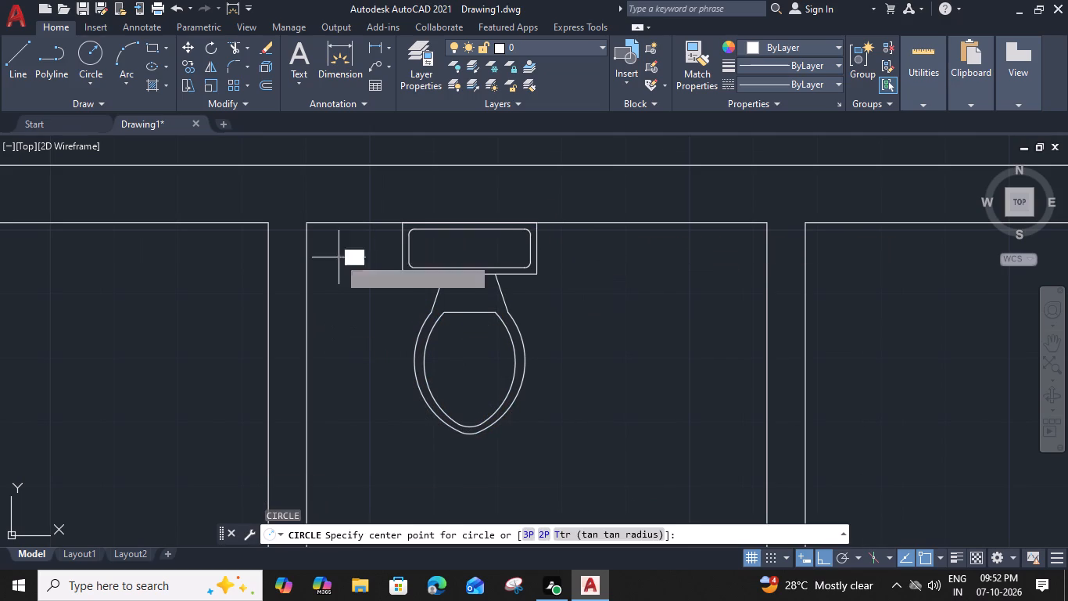
pyautogui.click(349, 268)
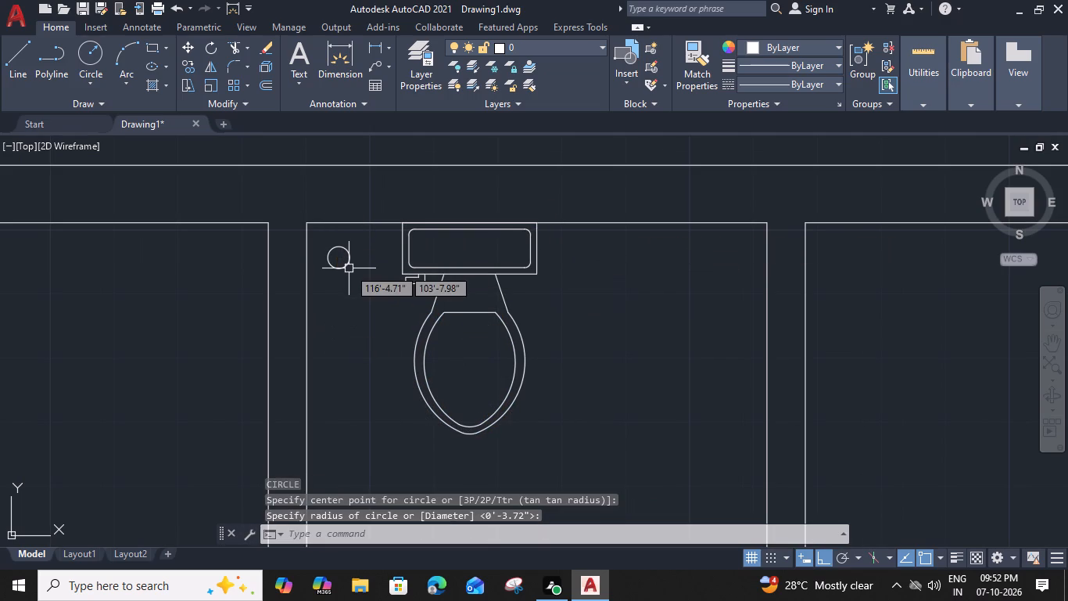
# Copy the upper bathroom's toilet into the lower bathroom, with its tank against the upper wall.
pyautogui.scroll(-4, 385, 339)
pyautogui.moveTo(428, 403); pyautogui.dragTo(442, 272, button='middle')
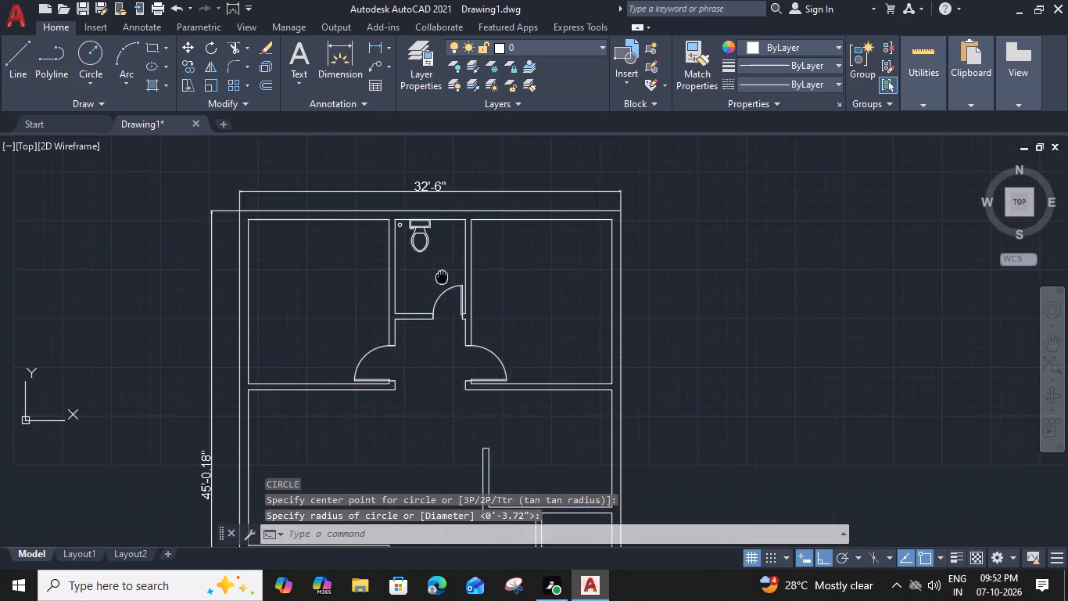
pyautogui.moveTo(442, 272); pyautogui.dragTo(453, 253, button='middle')
pyautogui.click(437, 211)
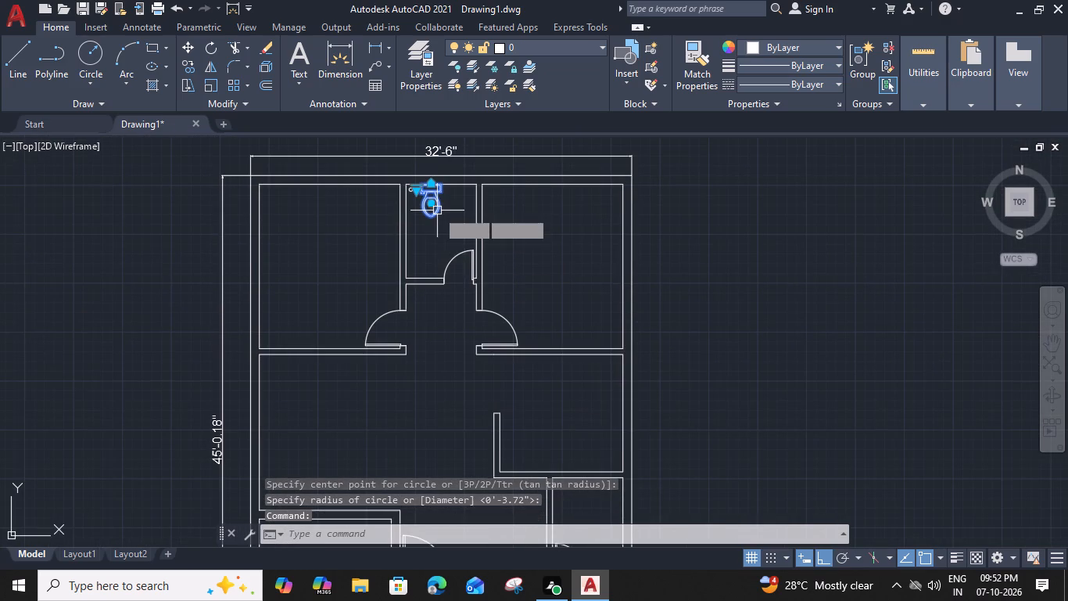
pyautogui.write('co')
pyautogui.press('space')
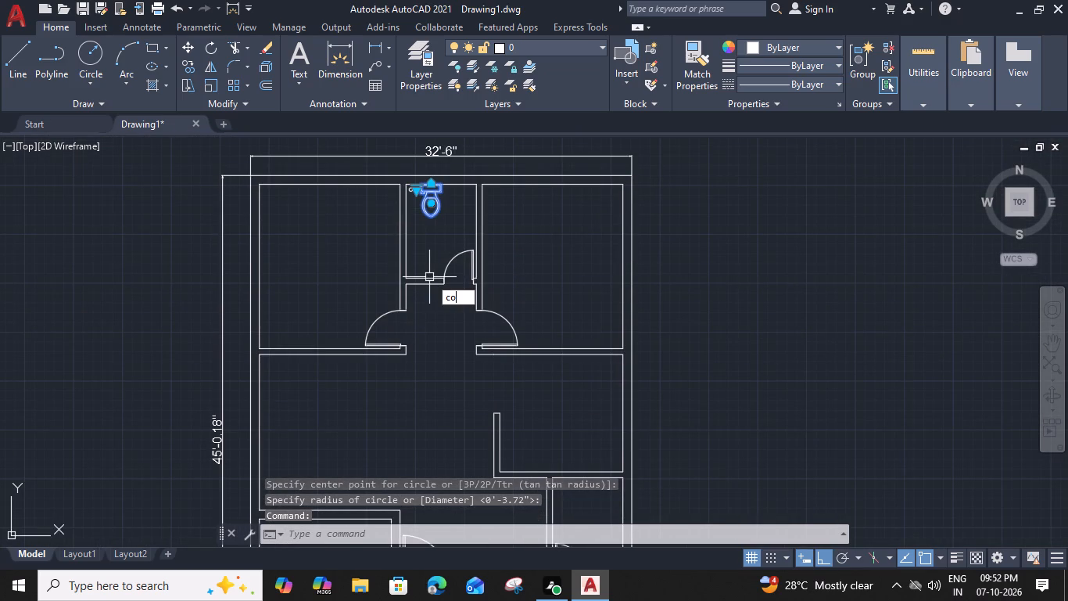
pyautogui.click(407, 234)
pyautogui.scroll(-3, 407, 234)
pyautogui.scroll(2, 444, 332)
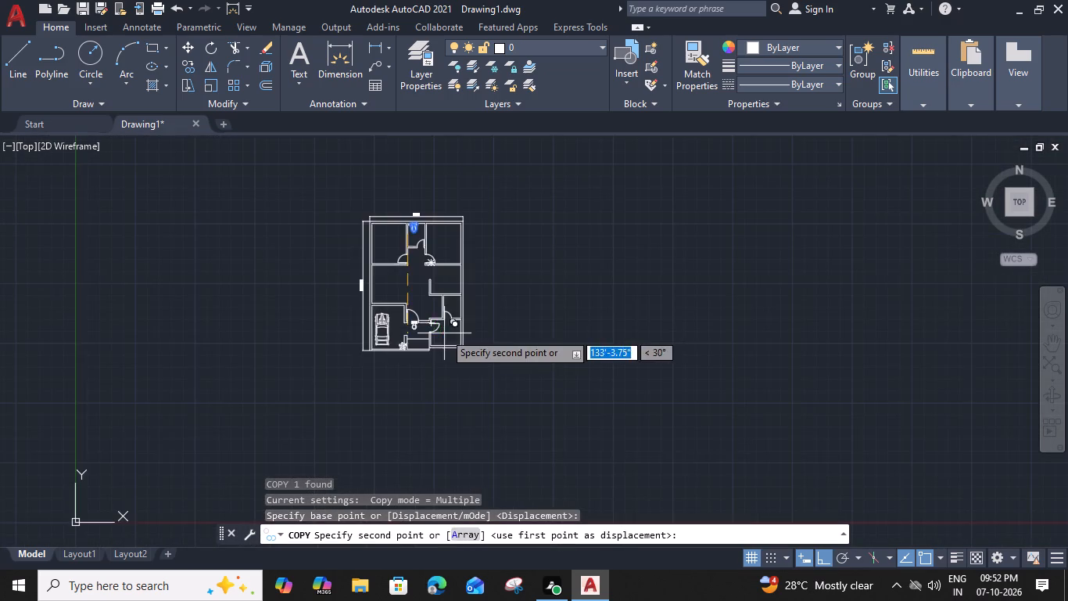
pyautogui.scroll(2, 444, 332)
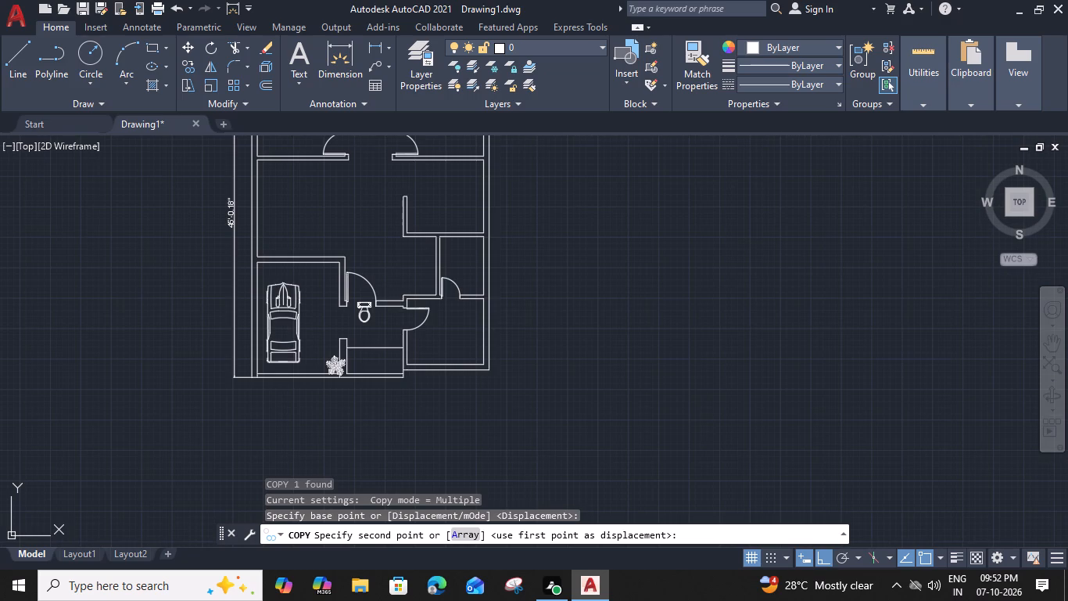
pyautogui.click(439, 223)
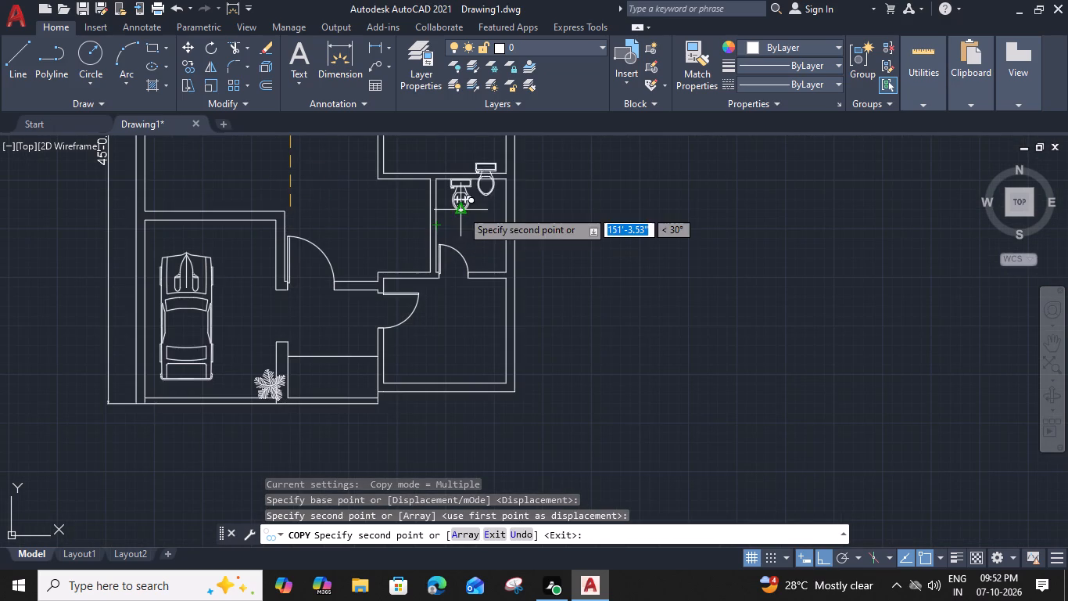
pyautogui.moveTo(461, 210); pyautogui.dragTo(454, 251, button='middle')
pyautogui.press('Escape')
pyautogui.press('Escape')
# Move the copied toilet along the lower bathroom's upper wall, closer to the right main wall.
pyautogui.click(464, 242)
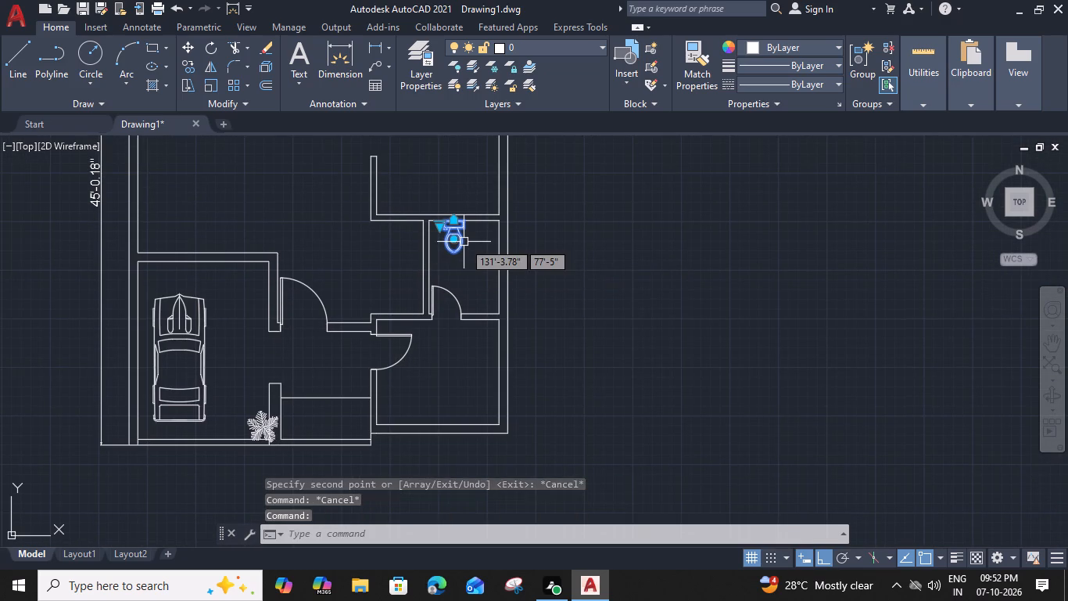
pyautogui.write('m')
pyautogui.press('space')
pyautogui.scroll(3, 464, 225)
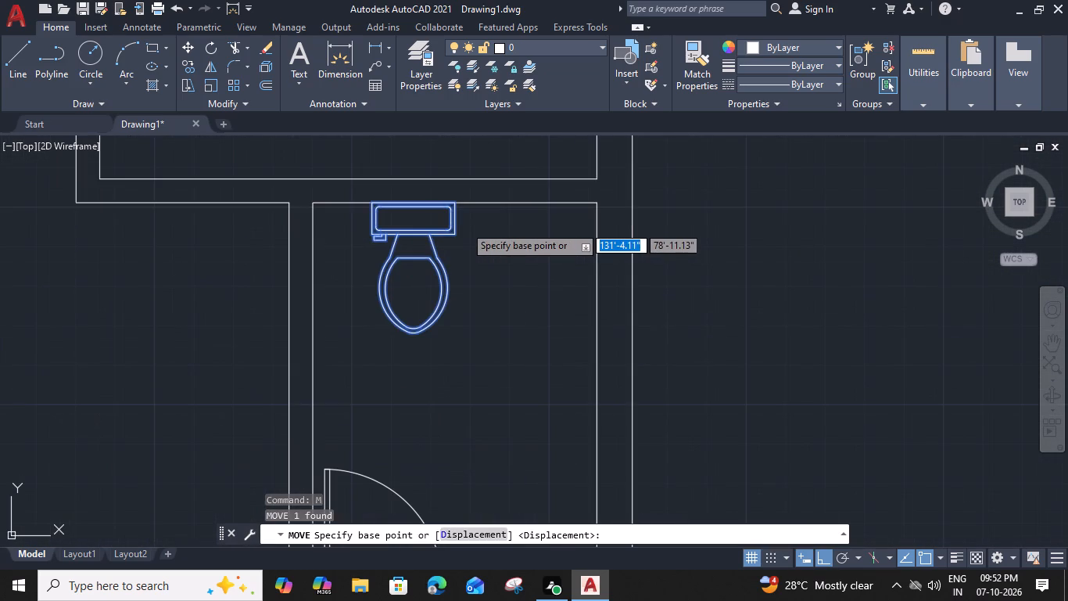
pyautogui.click(458, 203)
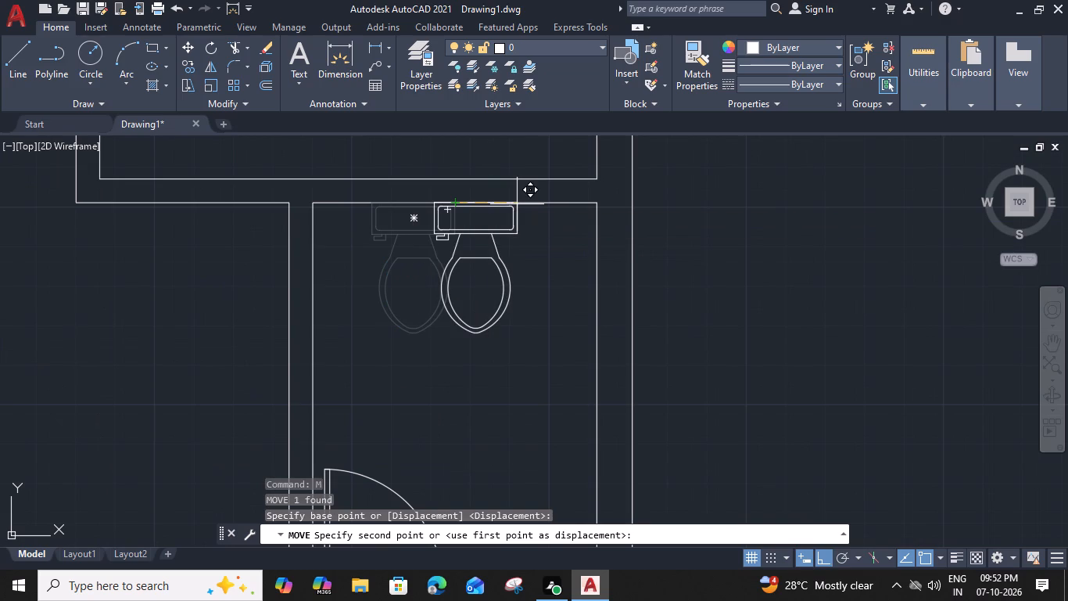
pyautogui.click(561, 204)
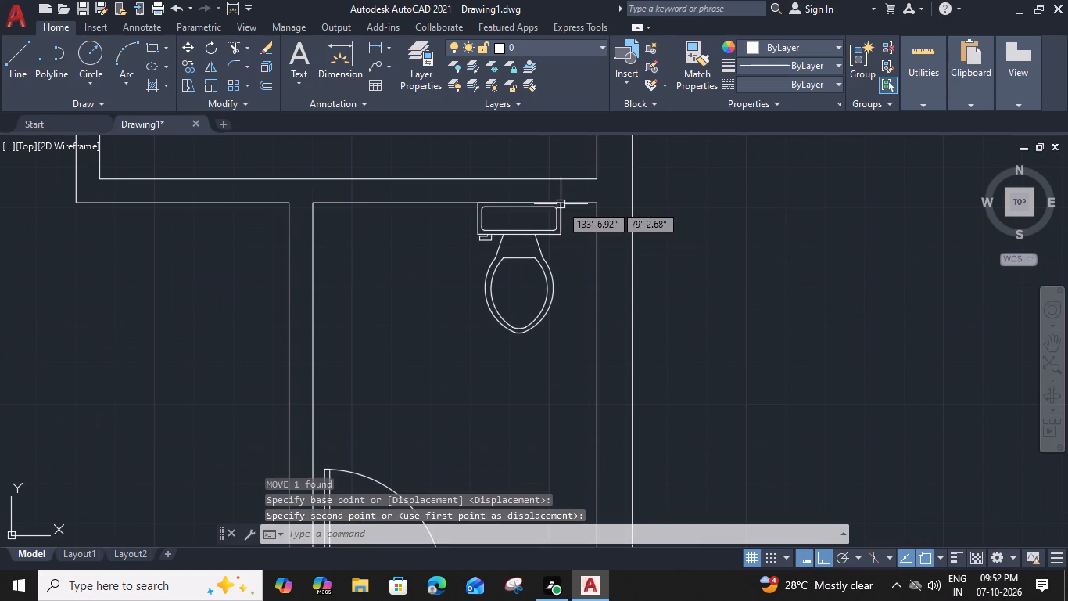
# Draw a small circle in the lower bathroom between the toilet tank and the right main wall.
pyautogui.write('c')
pyautogui.press('space')
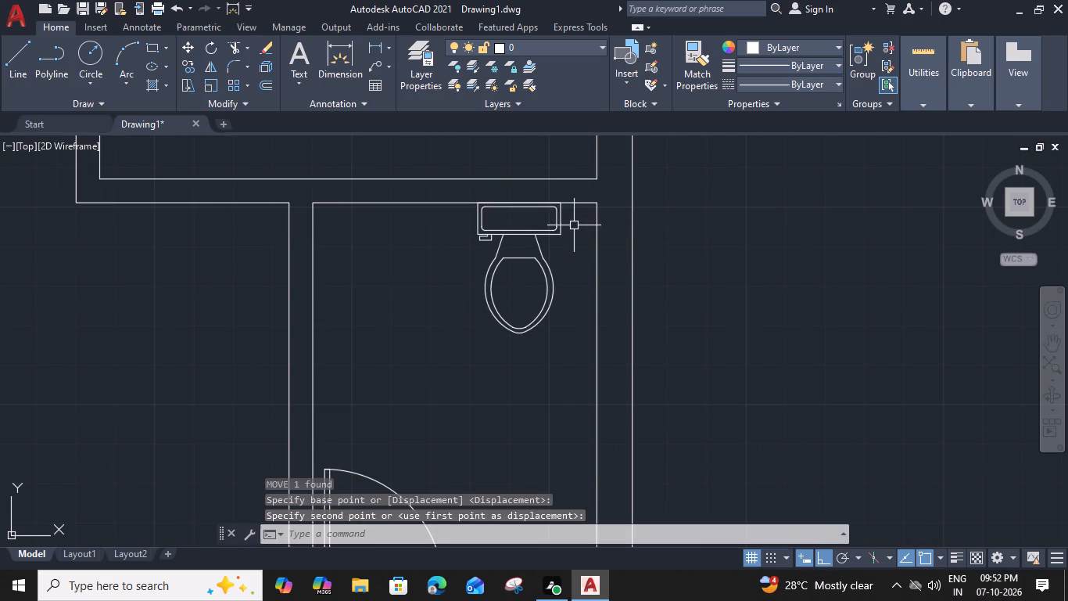
pyautogui.scroll(1, 576, 223)
pyautogui.click(576, 223)
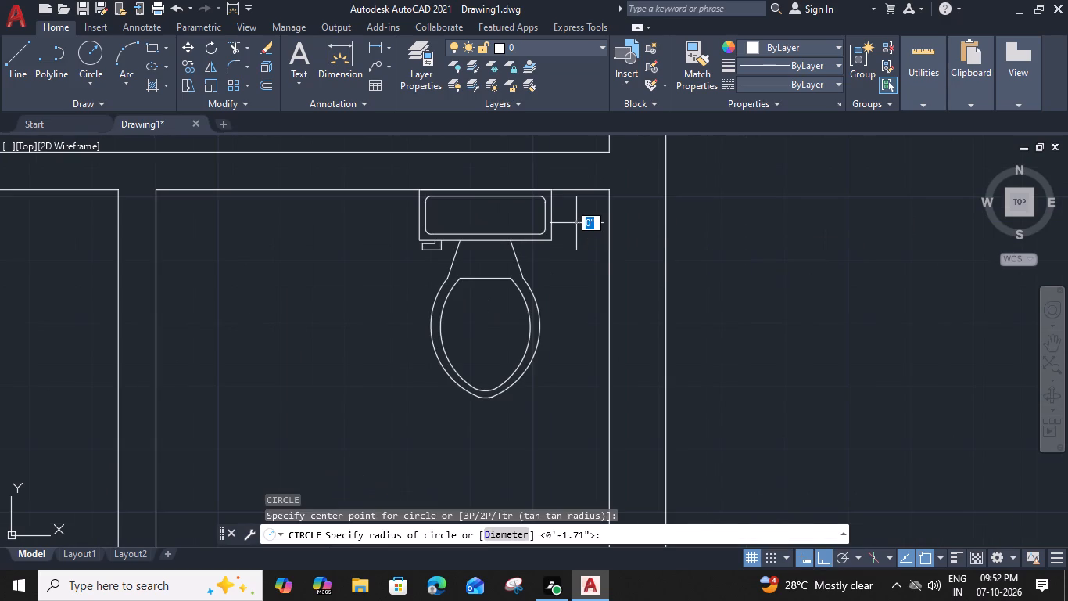
pyautogui.click(582, 234)
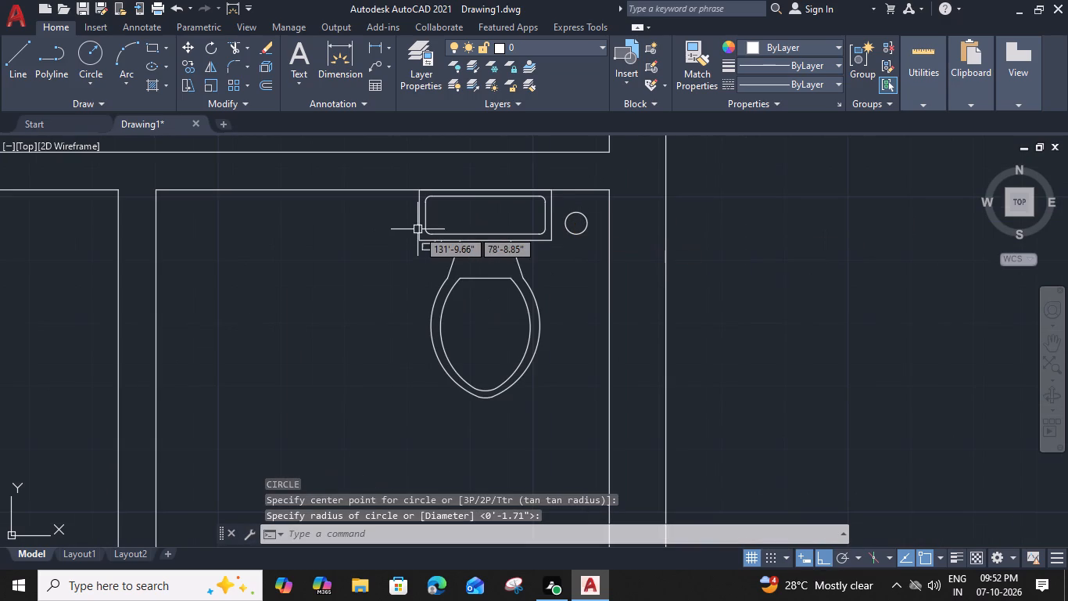
# Move the lower bathroom's toilet about 4" left along the upper wall, away from the small circle.
pyautogui.click(420, 229)
pyautogui.press('m')
pyautogui.press('space')
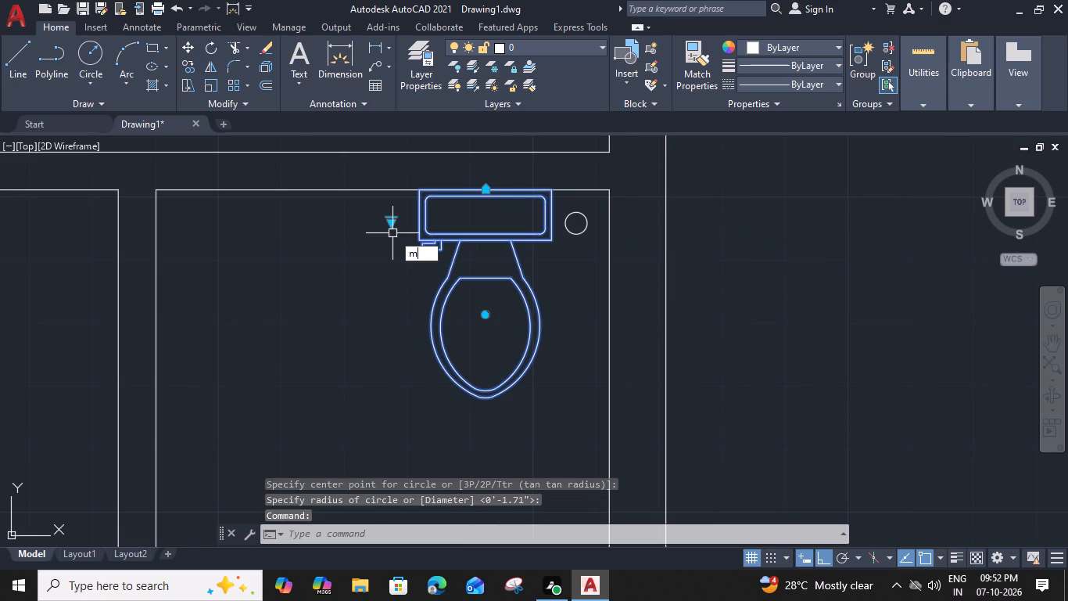
pyautogui.click(418, 192)
pyautogui.click(392, 193)
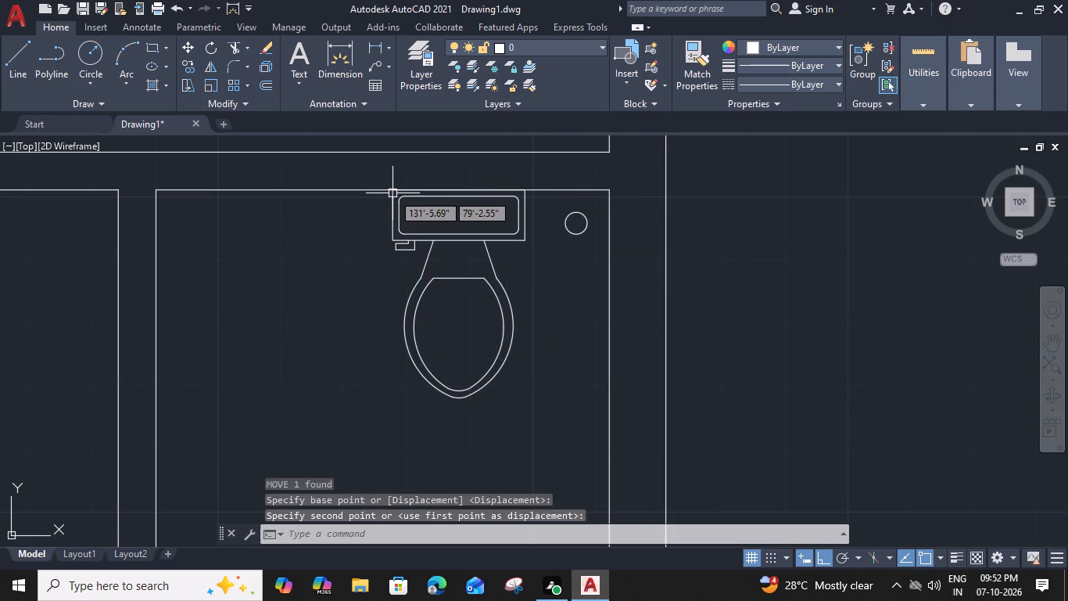
# Offset the inner lower and right wall lines of the room above the lower bathroom 2' inward as counter edges.
pyautogui.scroll(-3, 433, 318)
pyautogui.moveTo(434, 381); pyautogui.dragTo(573, 324, button='middle')
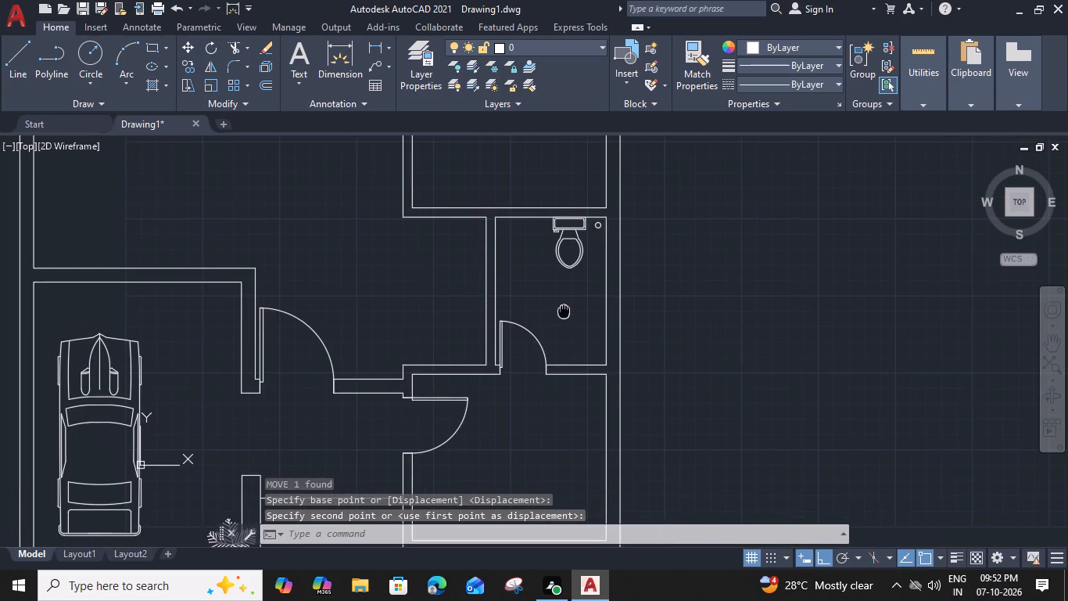
pyautogui.scroll(-1, 339, 255)
pyautogui.moveTo(339, 255); pyautogui.dragTo(461, 290, button='middle')
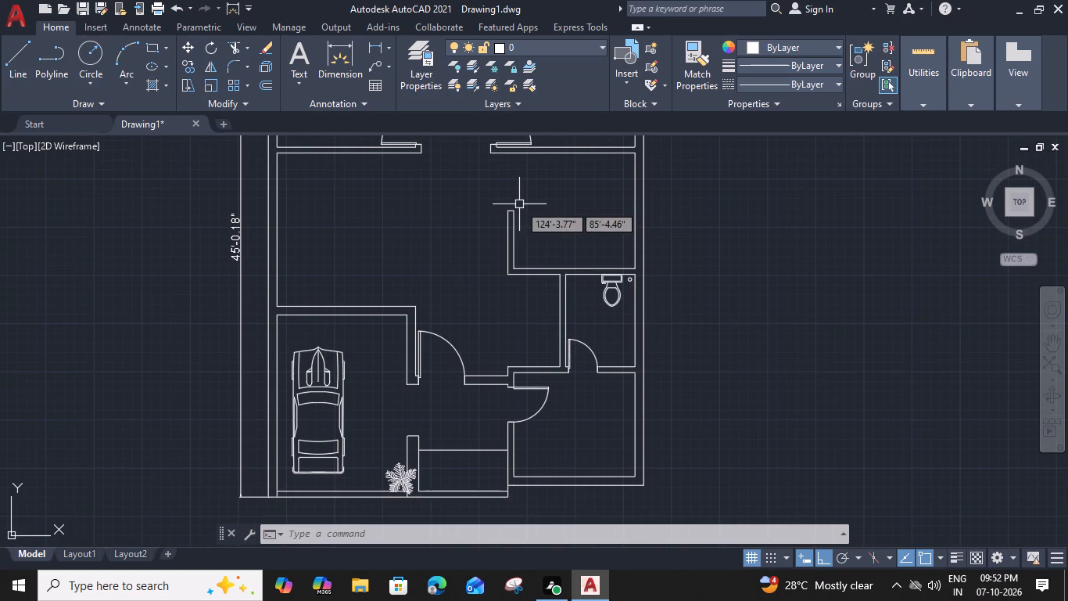
pyautogui.moveTo(451, 277); pyautogui.dragTo(449, 322, button='middle')
pyautogui.scroll(1, 598, 299)
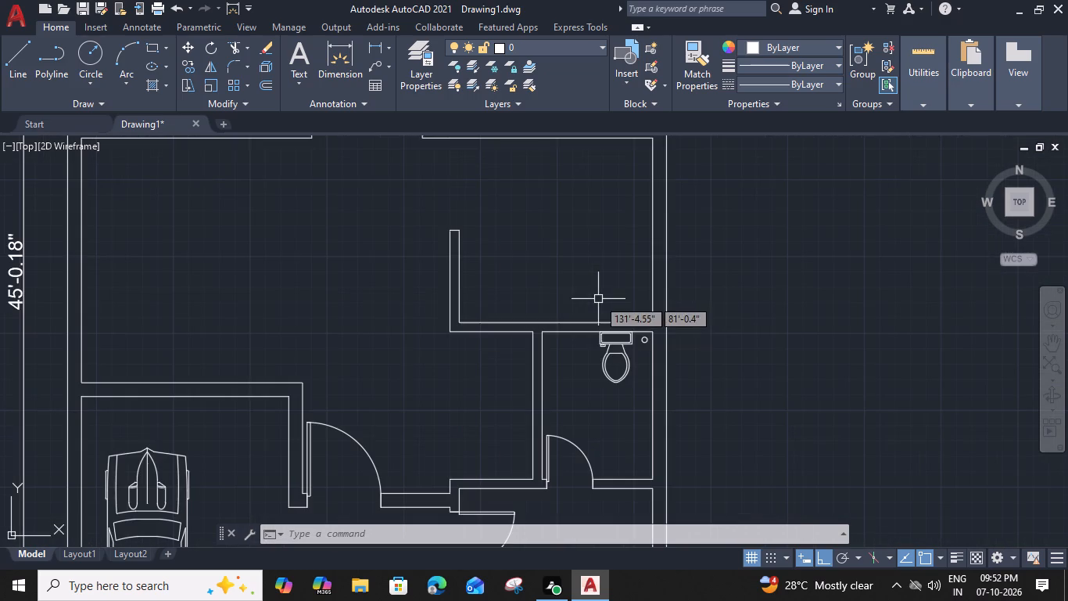
pyautogui.click(607, 323)
pyautogui.write('o')
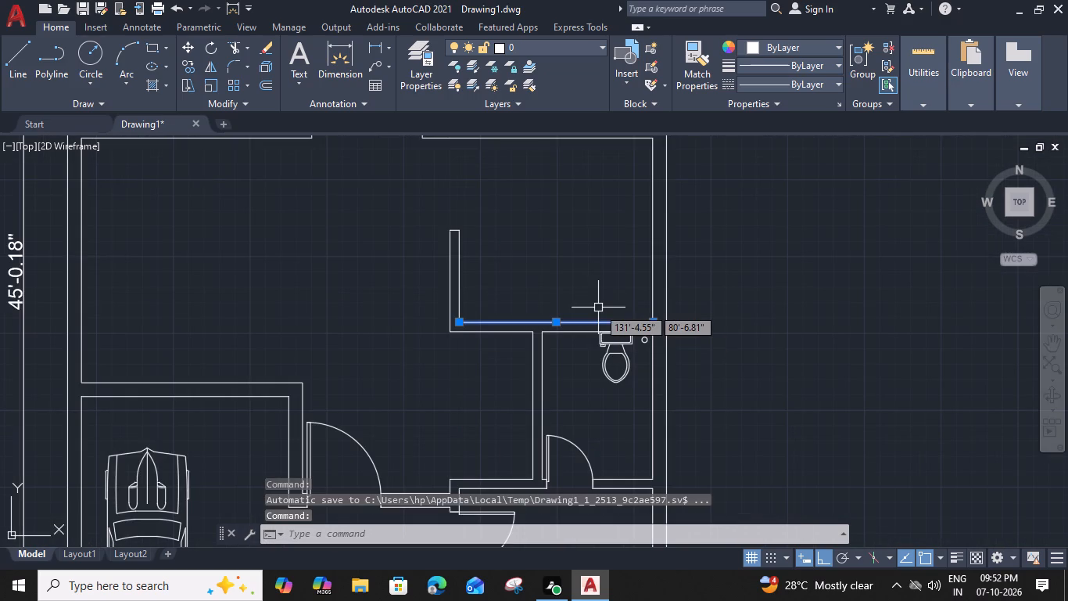
pyautogui.press('space')
pyautogui.write("2'")
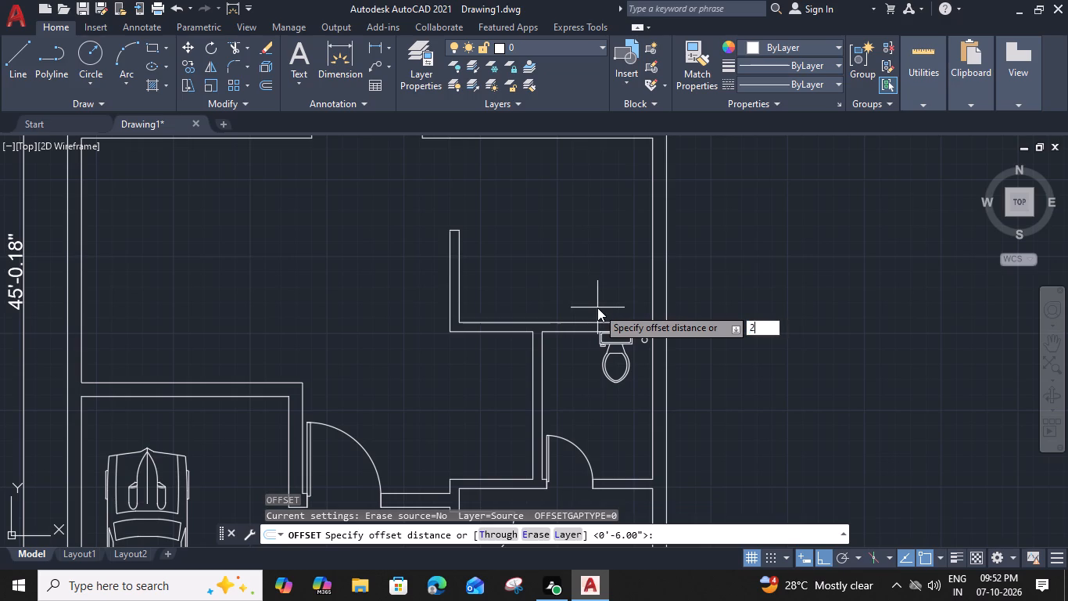
pyautogui.press('space')
pyautogui.click(597, 305)
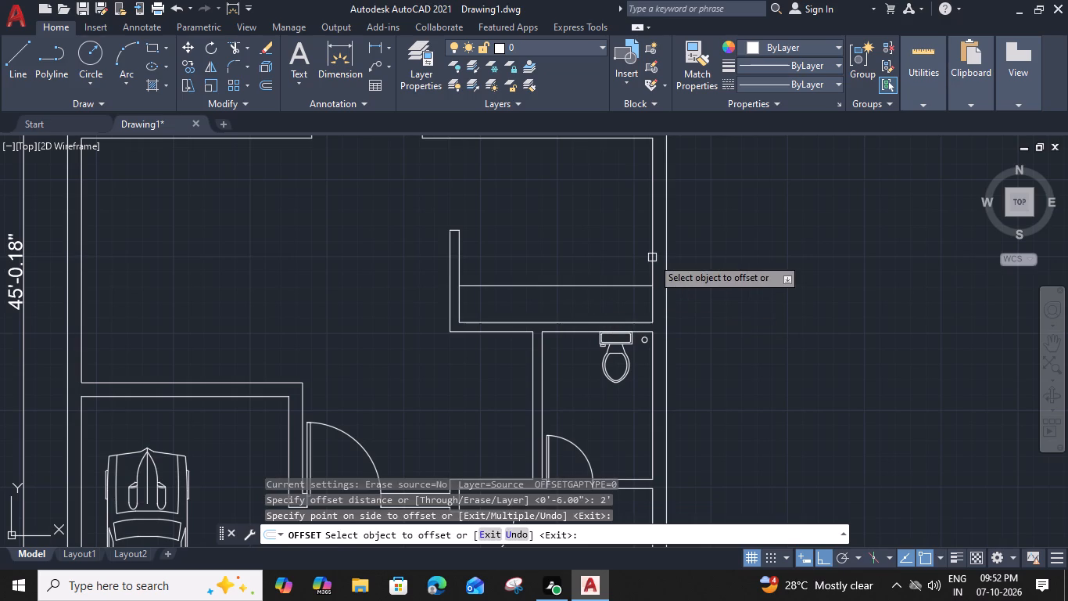
pyautogui.moveTo(652, 257); pyautogui.dragTo(644, 257)
pyautogui.click(604, 257)
pyautogui.press('Escape')
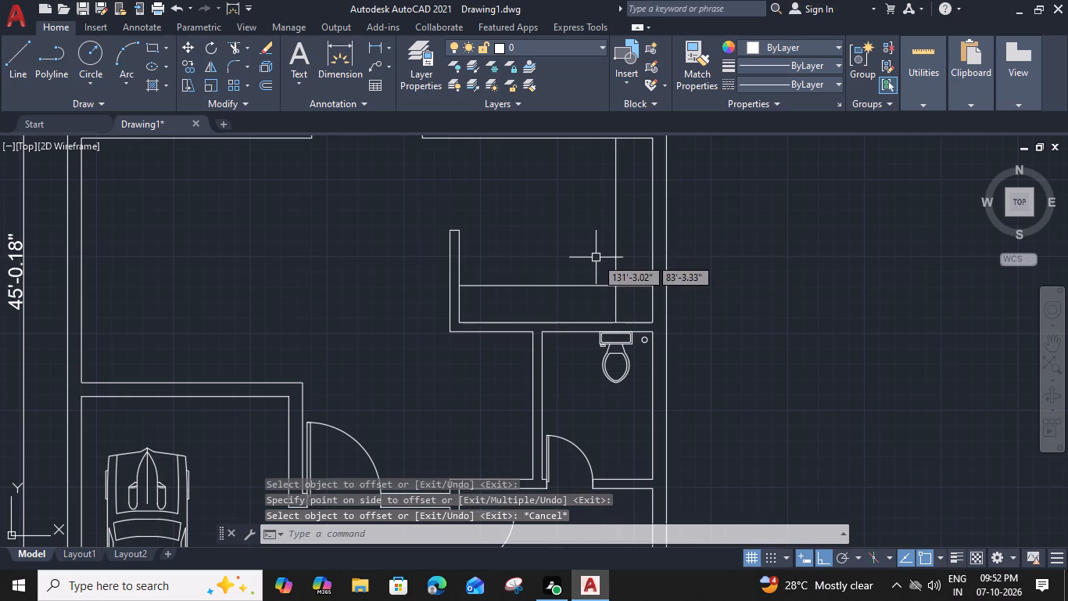
# Trim the overlapping ends of the two counter lines to leave a clean L-shaped corner.
pyautogui.write('tr')
pyautogui.press('space')
pyautogui.click(616, 300)
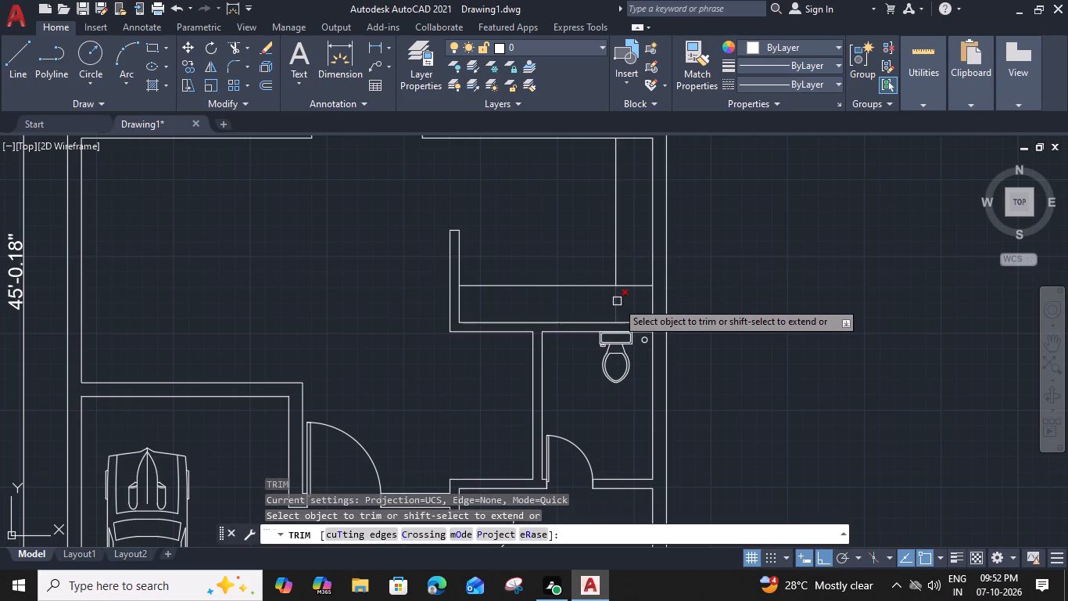
pyautogui.click(631, 289)
pyautogui.press('Escape')
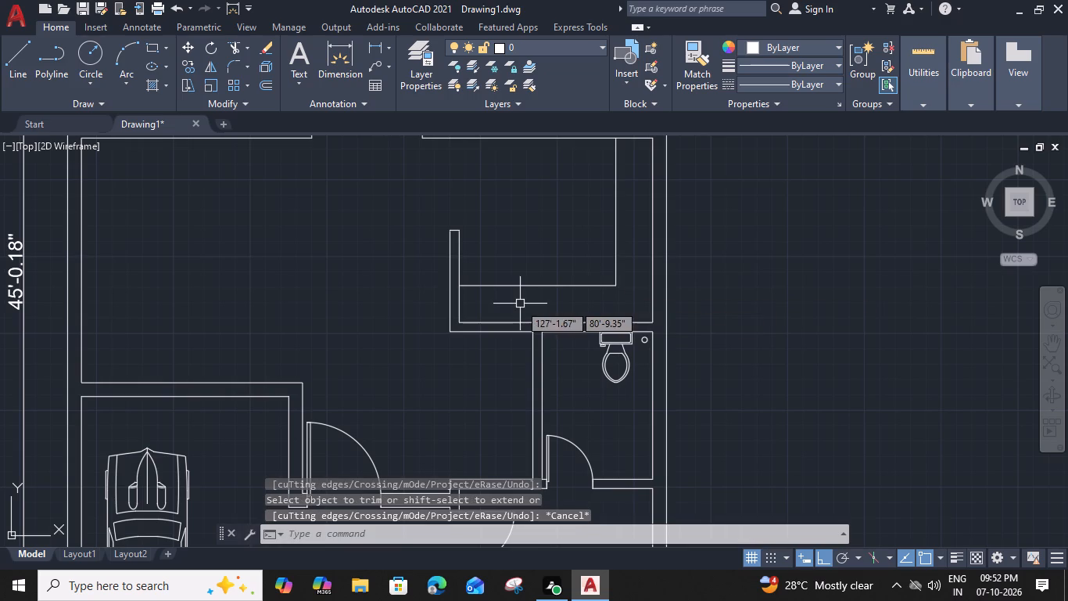
# Draw a vertical line from the room's lower wall up to the horizontal counter line, right of the short partition.
pyautogui.write('l')
pyautogui.press('space')
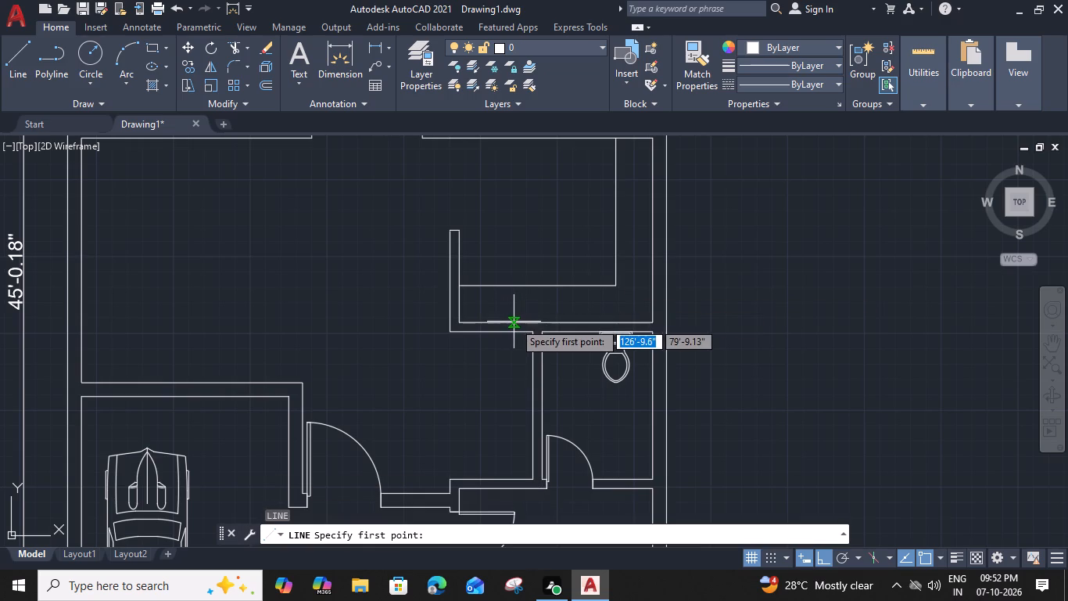
pyautogui.click(514, 322)
pyautogui.click(514, 288)
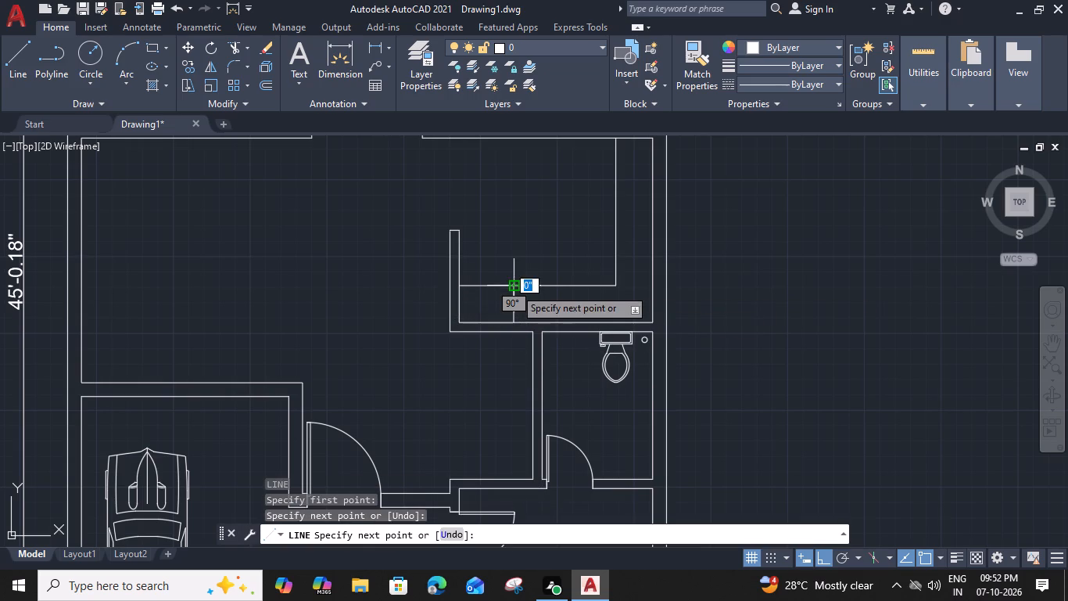
pyautogui.press('Escape')
# Trim the horizontal counter line between the short partition and the new vertical end line.
pyautogui.press('t')
pyautogui.write('r')
pyautogui.press('space')
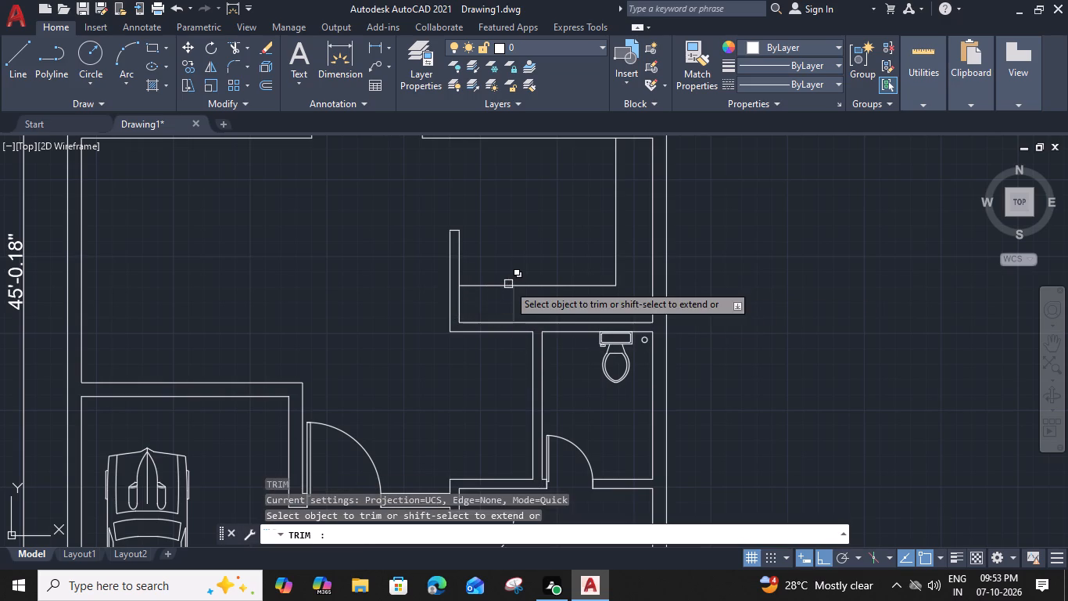
pyautogui.click(500, 286)
pyautogui.press('Escape')
# Offset the counter's horizontal edge, vertical edge and short end line 2" outward toward the open floor.
pyautogui.click(576, 288)
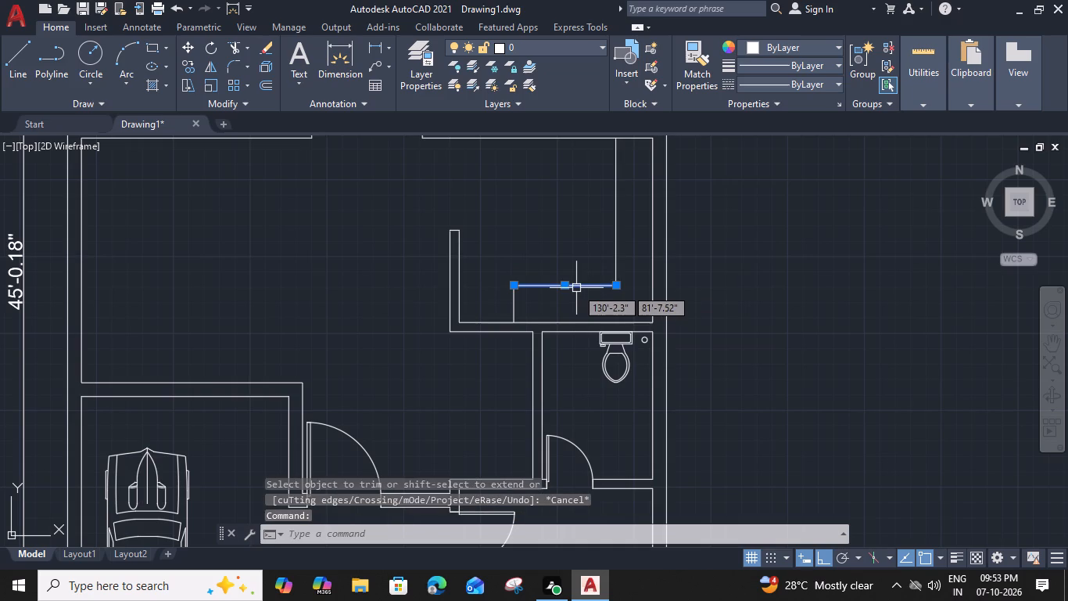
pyautogui.write('o 2')
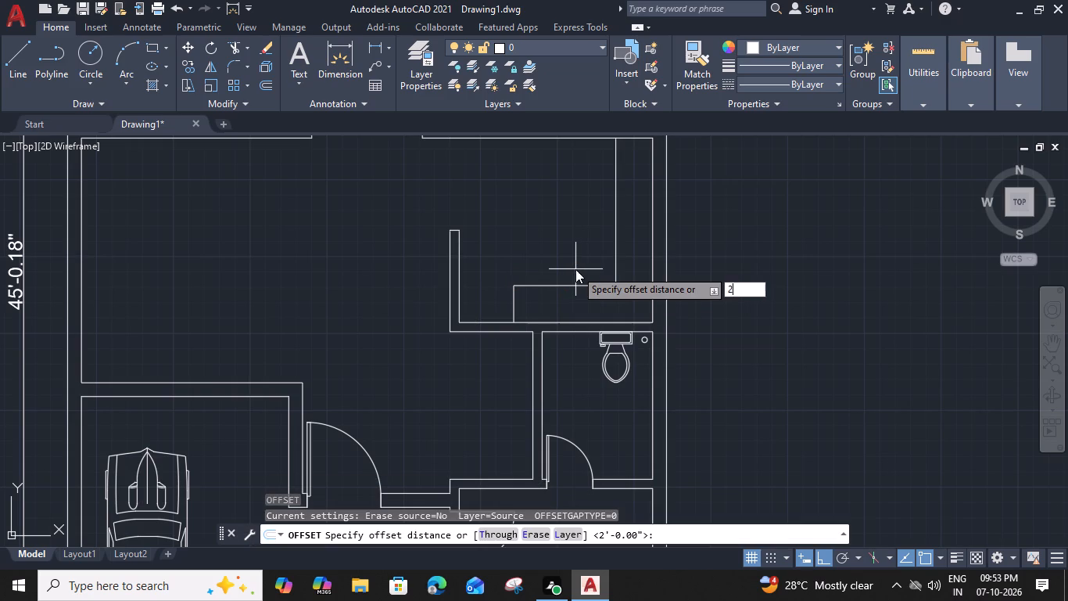
pyautogui.hotkey('shift', '"')
pyautogui.press('Return')
pyautogui.click(575, 269)
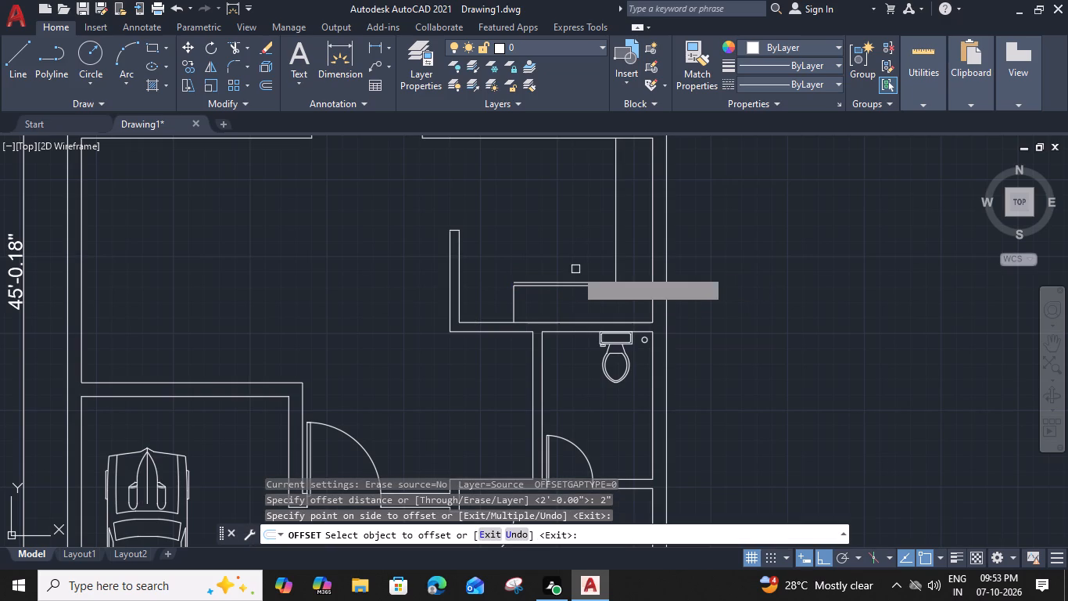
pyautogui.click(618, 260)
pyautogui.click(570, 260)
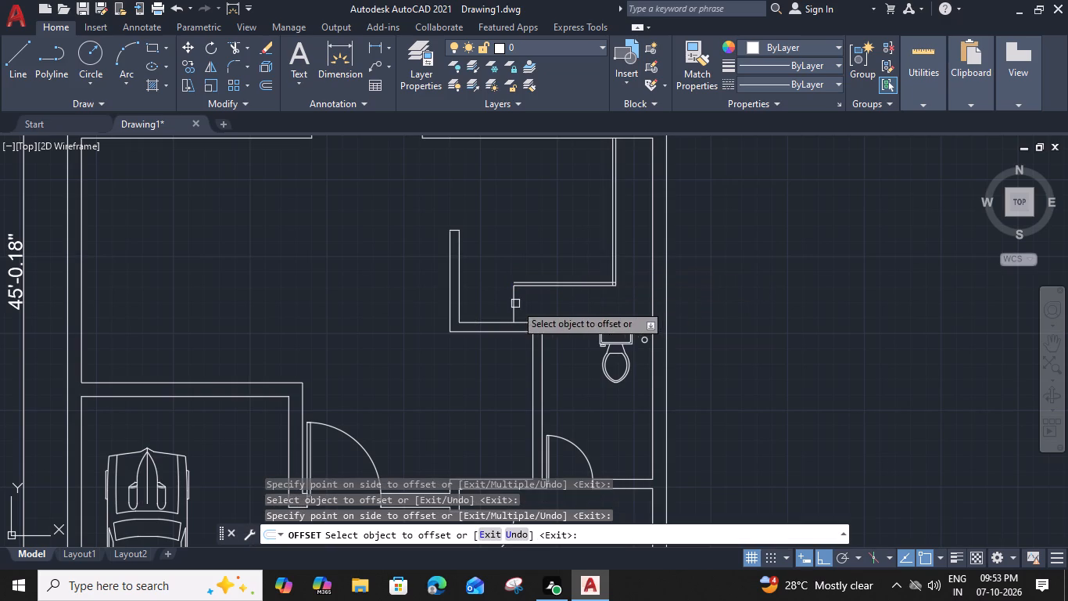
pyautogui.click(513, 303)
pyautogui.click(482, 300)
pyautogui.press('Escape')
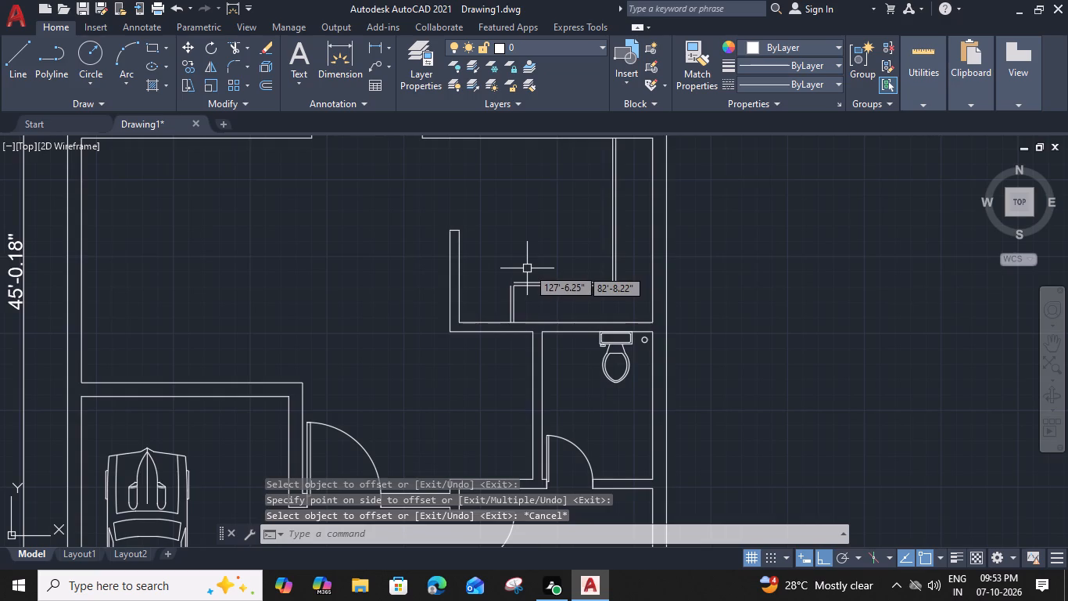
# Trim the crossing ends of the offset horizontal and long vertical counter lines to form a clean corner.
pyautogui.scroll(3, 529, 268)
pyautogui.scroll(1, 657, 310)
pyautogui.moveTo(653, 308); pyautogui.dragTo(471, 272, button='middle')
pyautogui.press('t')
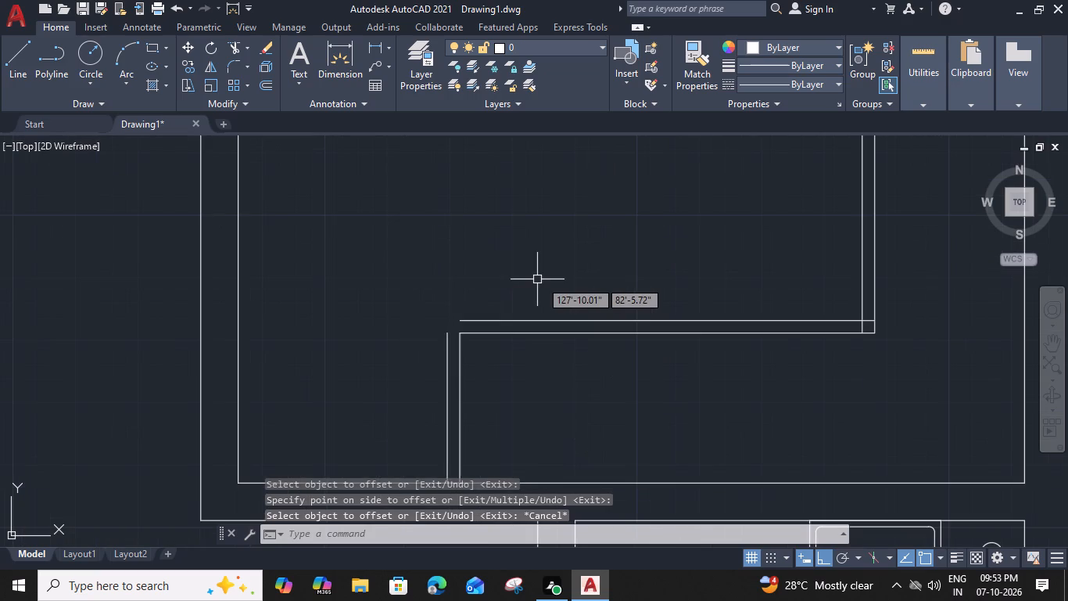
pyautogui.press('r')
pyautogui.press('space')
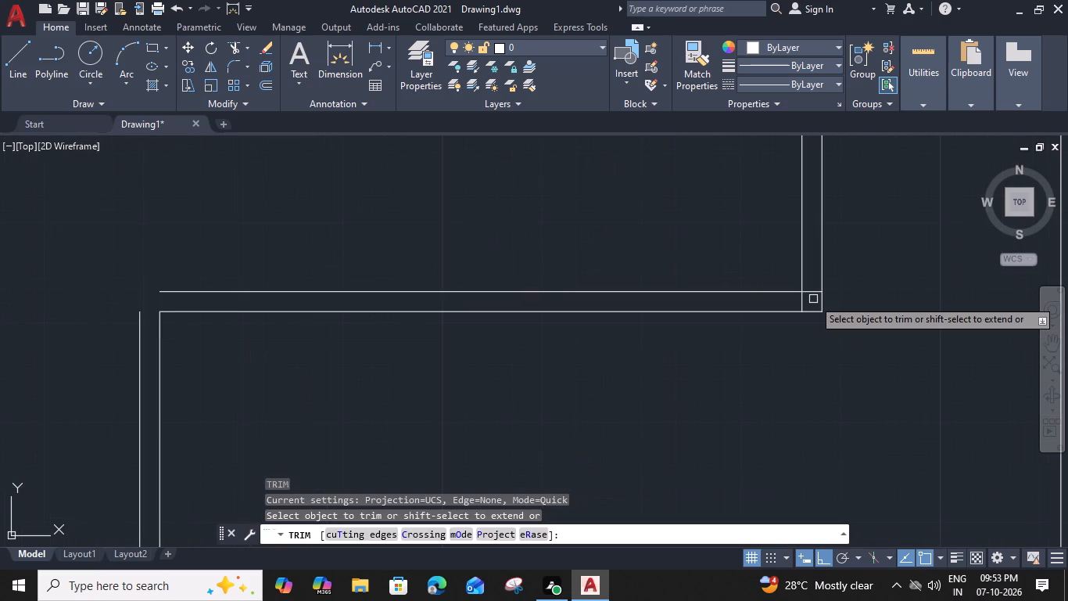
pyautogui.moveTo(803, 302); pyautogui.dragTo(810, 297)
pyautogui.click(814, 293)
pyautogui.press('Escape')
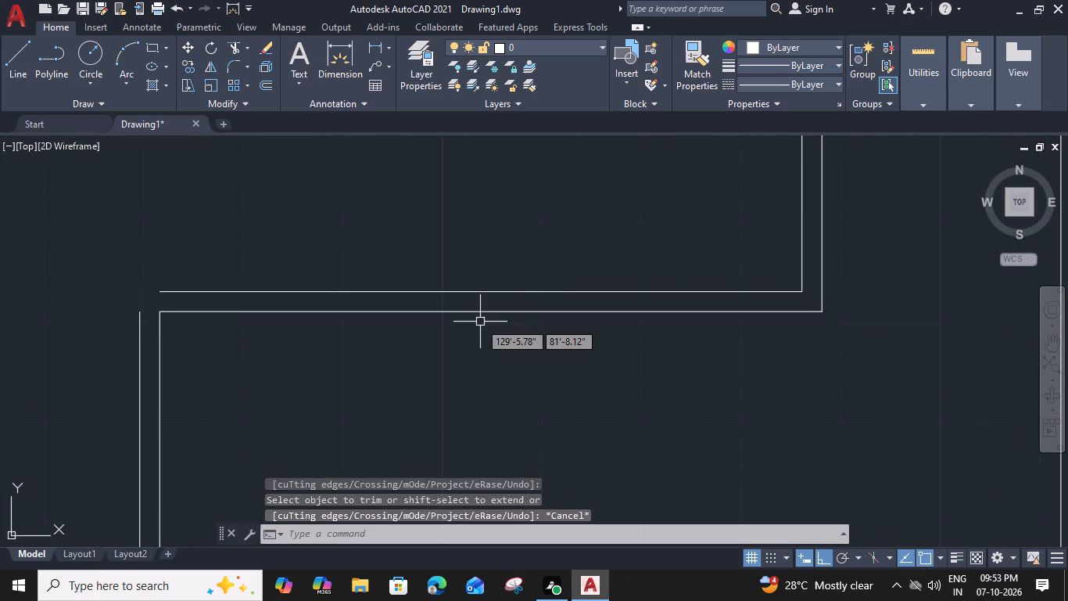
# Fillet the offset horizontal line and the offset short end line with zero radius to close their open corner.
pyautogui.press('f')
pyautogui.press('space')
pyautogui.moveTo(251, 290); pyautogui.dragTo(215, 293)
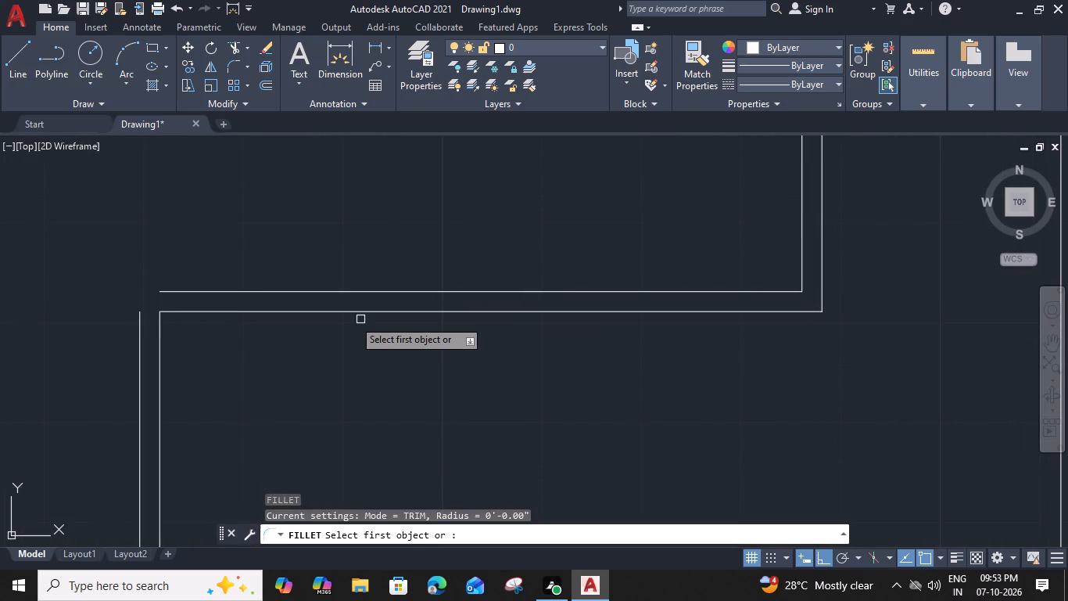
pyautogui.click(138, 325)
pyautogui.press('Escape')
# With the three offset counter lines selected, load the ACAD_ISO02W100 ISO dash linetype into the drawing.
pyautogui.click(167, 275)
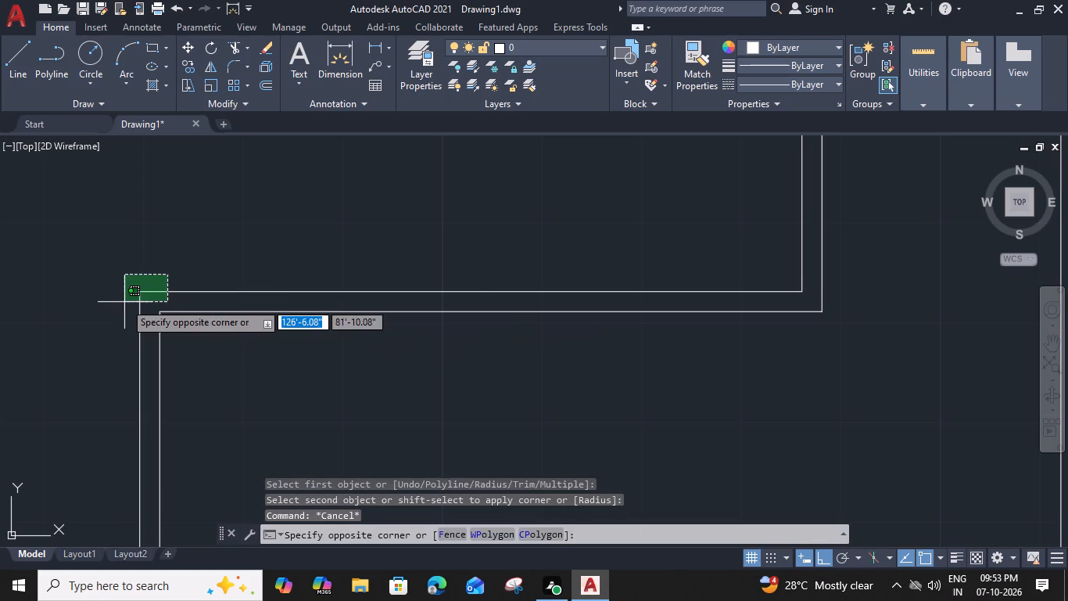
pyautogui.click(124, 302)
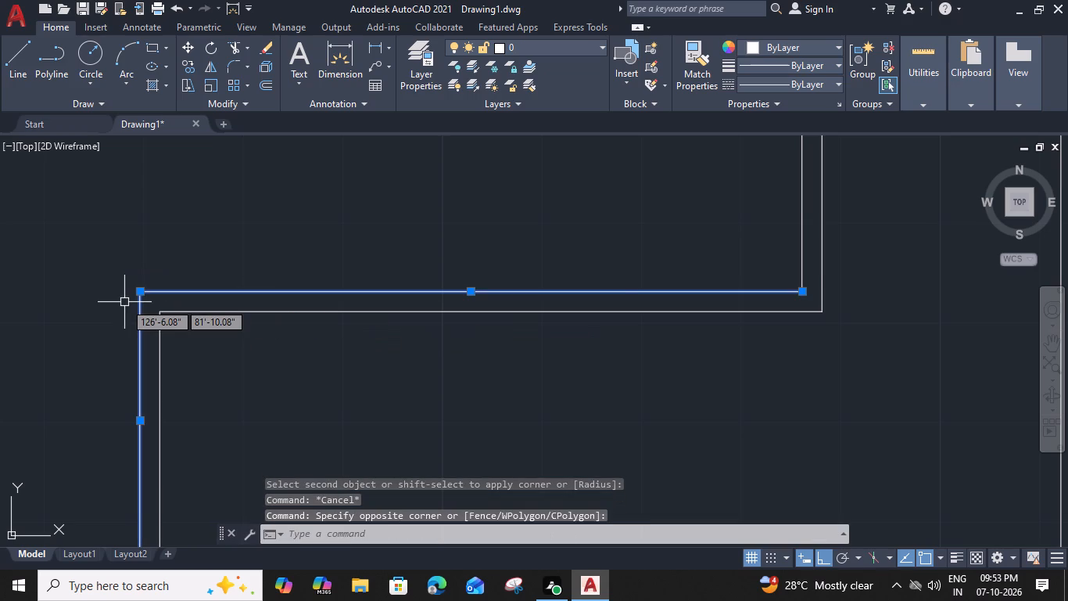
pyautogui.keyDown('shift'); pyautogui.click(799, 247); pyautogui.keyUp('shift')
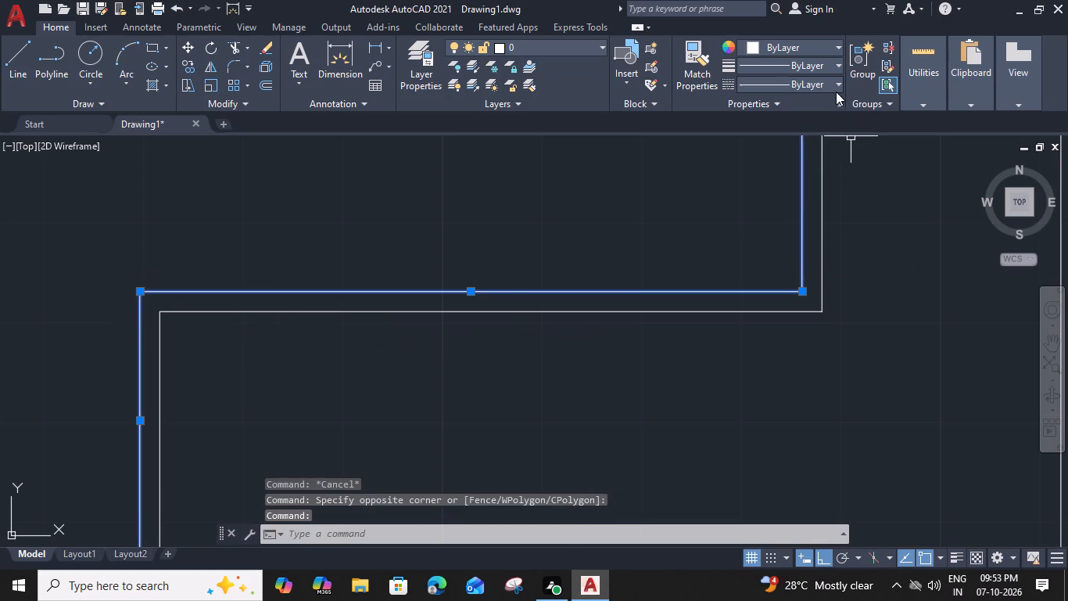
pyautogui.click(837, 85)
pyautogui.click(804, 160)
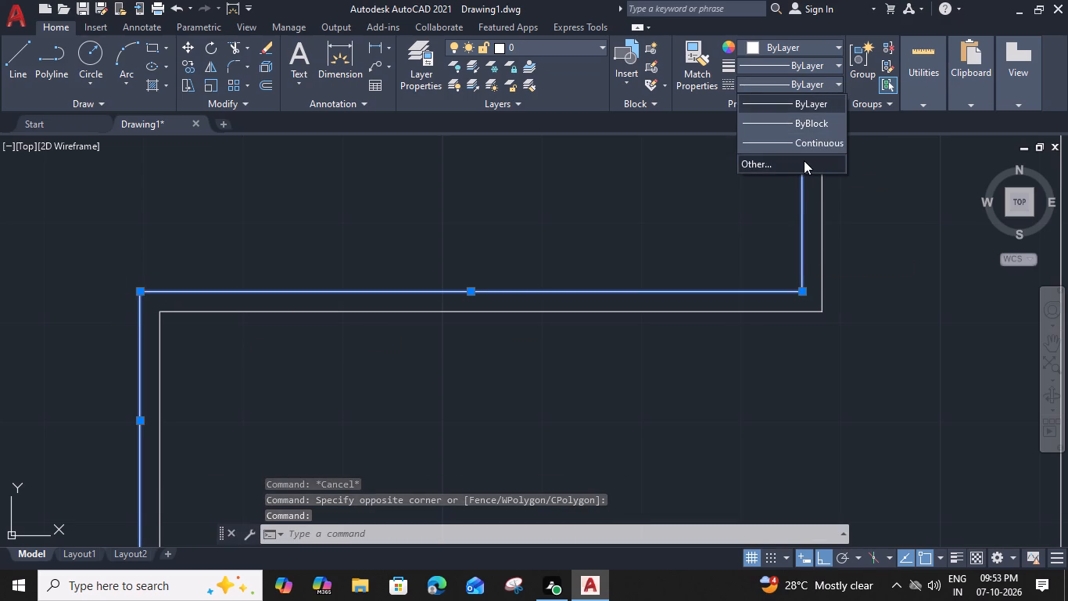
pyautogui.click(641, 159)
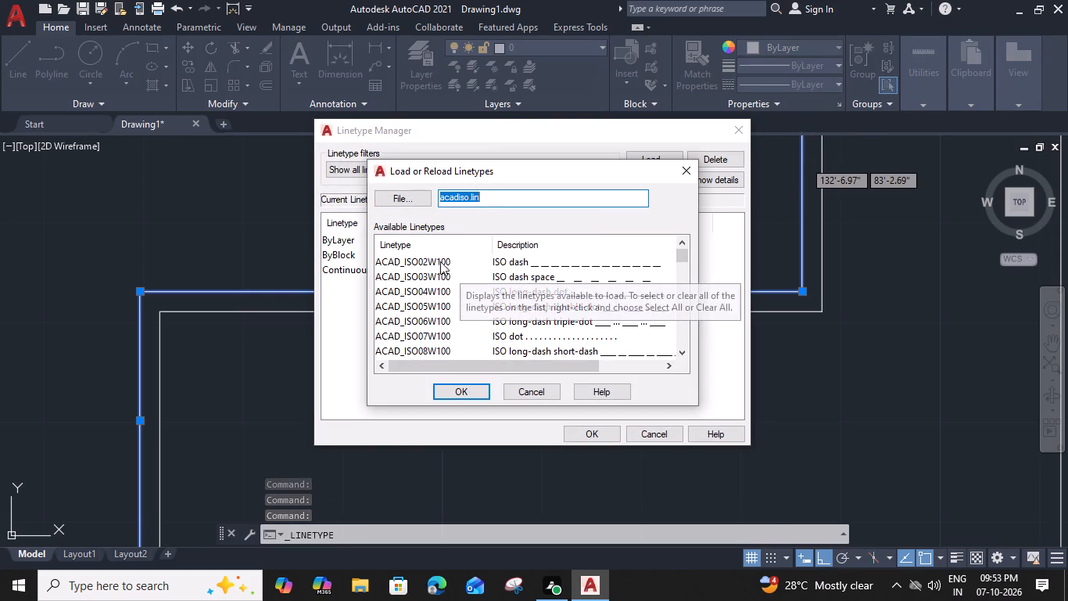
pyautogui.click(440, 261)
pyautogui.click(457, 394)
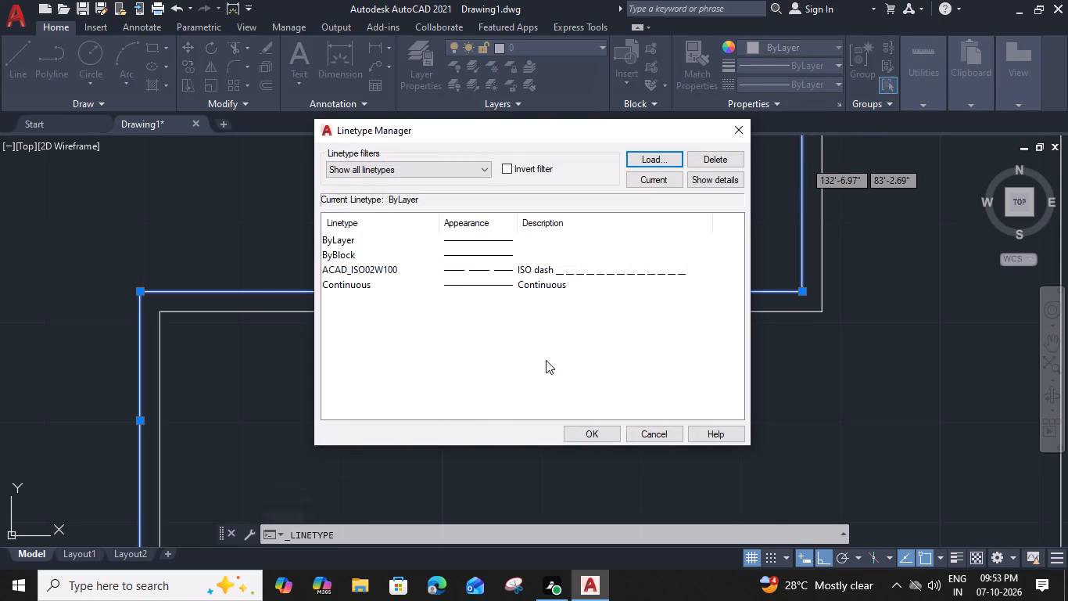
pyautogui.click(590, 437)
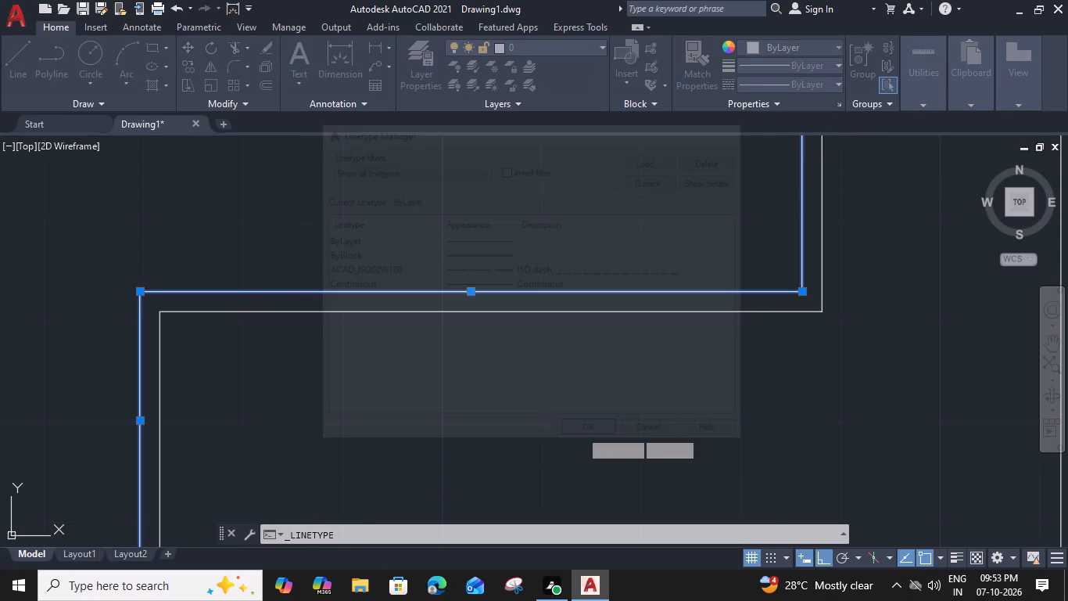
# Apply the ACAD_ISO02W100 dashed linetype to the three offset counter lines.
pyautogui.moveTo(152, 249); pyautogui.dragTo(149, 268)
pyautogui.click(120, 335)
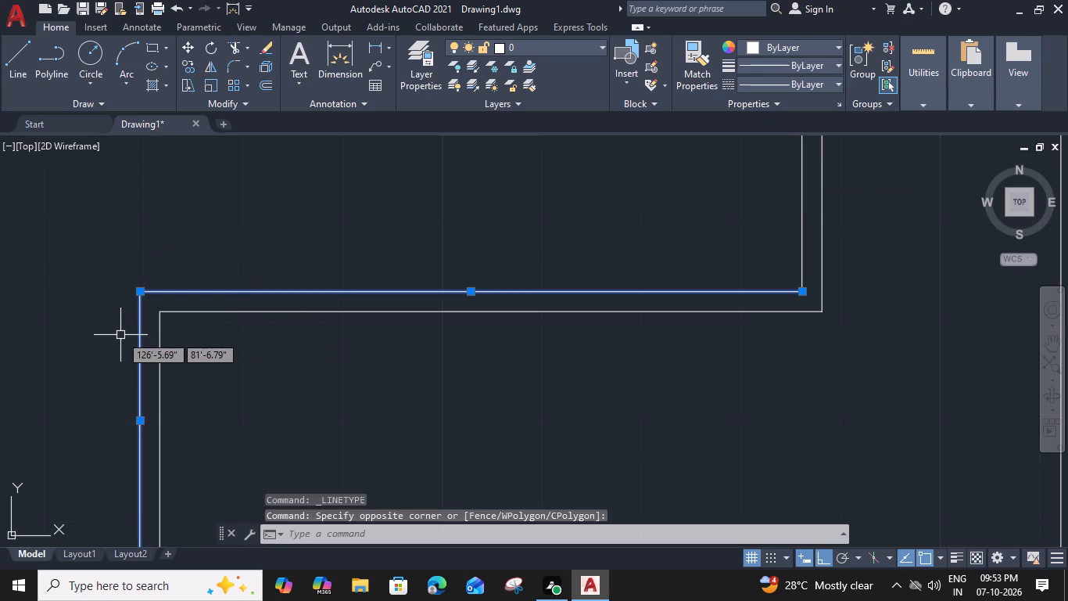
pyautogui.keyDown('shift'); pyautogui.click(801, 226); pyautogui.keyUp('shift')
pyautogui.click(826, 84)
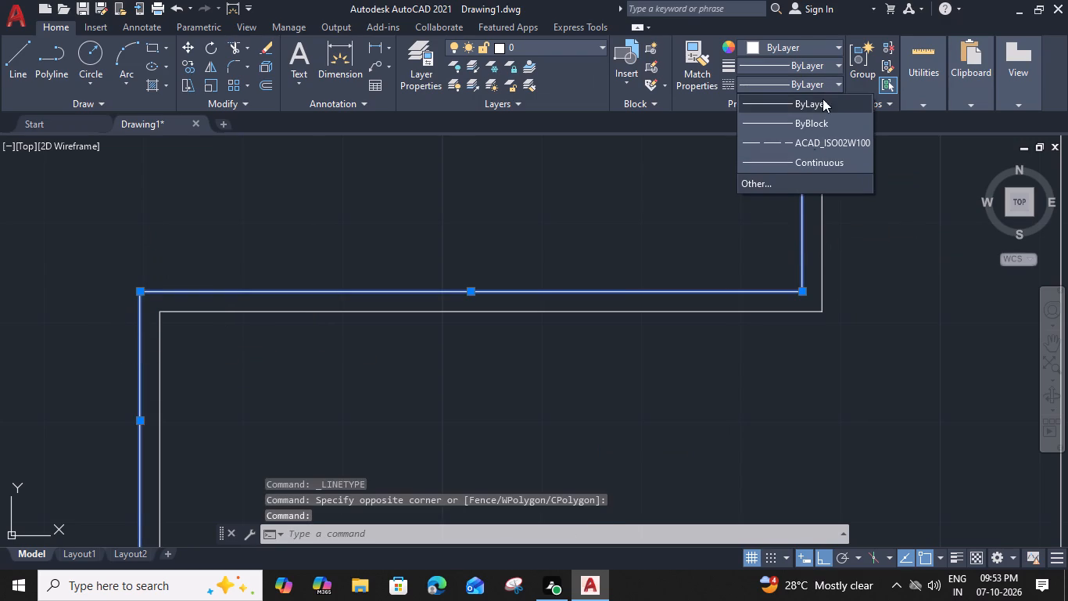
pyautogui.click(812, 141)
pyautogui.scroll(-4, 618, 240)
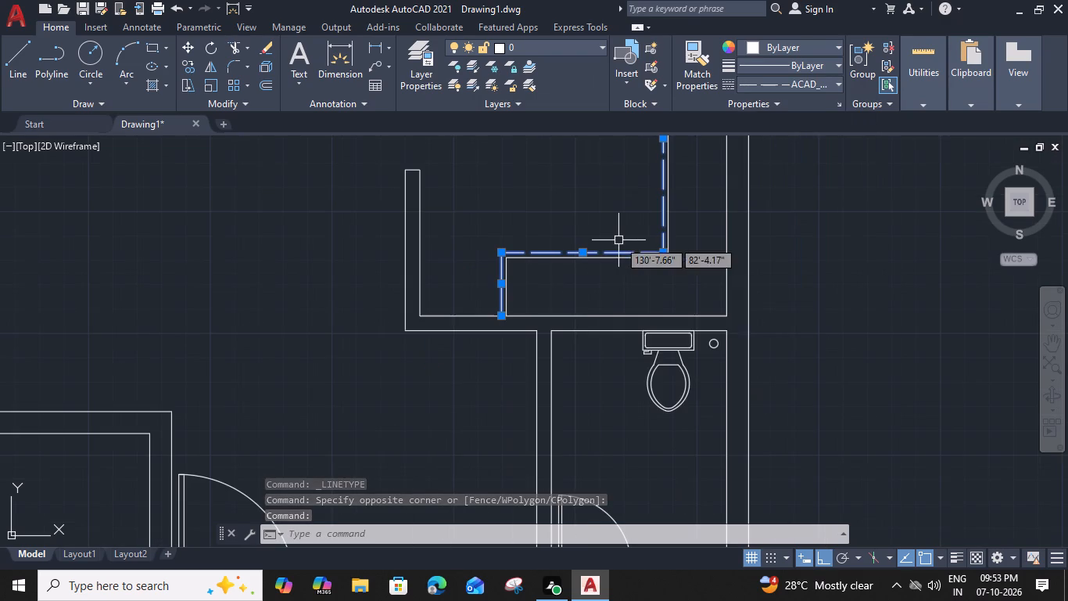
pyautogui.press('Escape')
# Draw a rectangle about 4'-5" by 1'-7" inside the lower counter, between its front edge and the wall.
pyautogui.scroll(1, 564, 298)
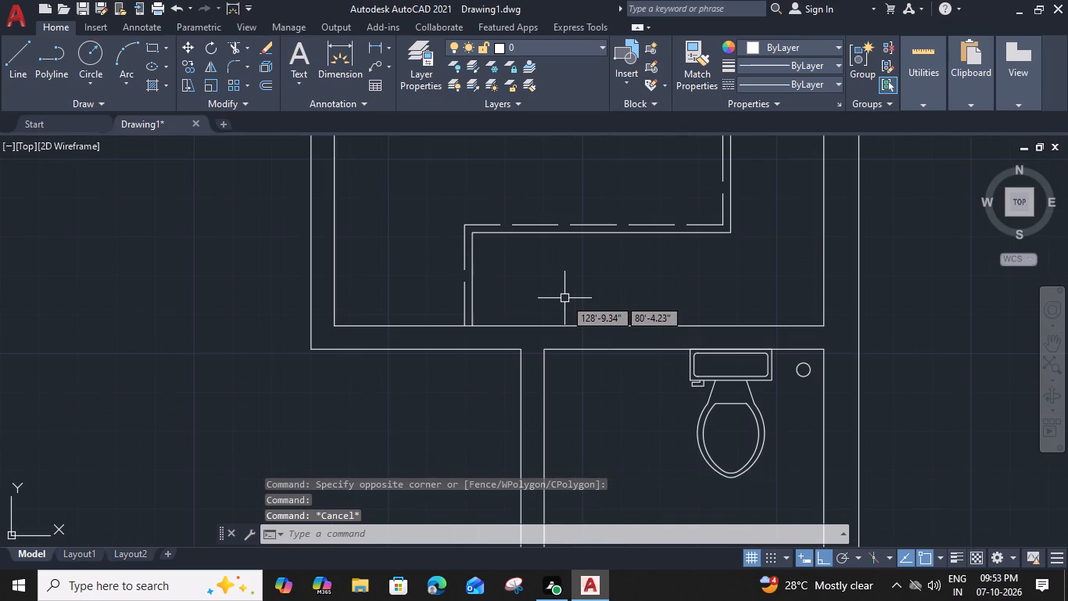
pyautogui.write('re')
pyautogui.press('c')
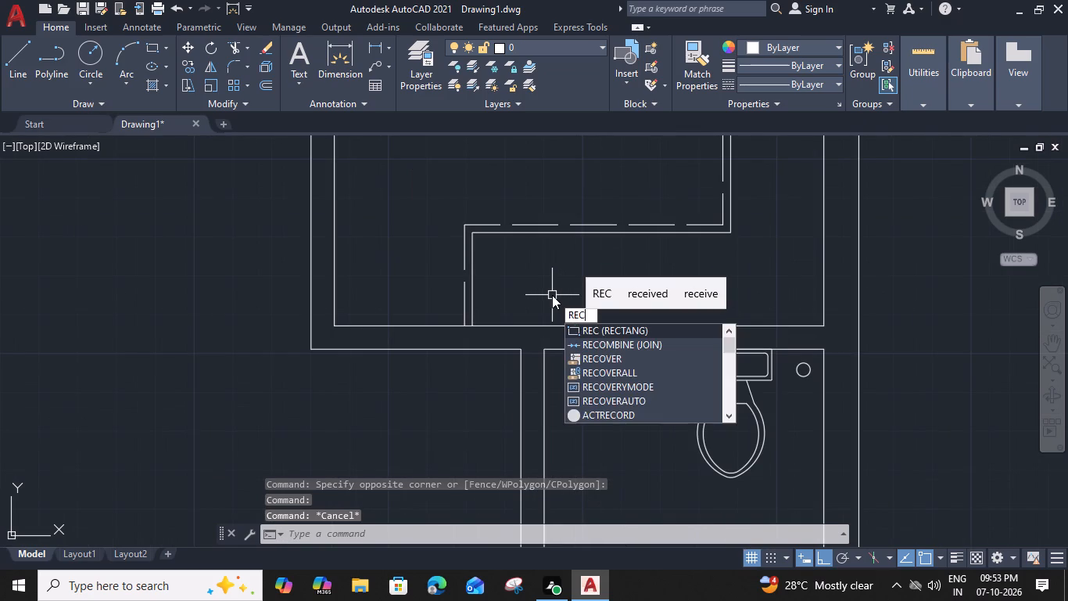
pyautogui.press('space')
pyautogui.scroll(1, 511, 242)
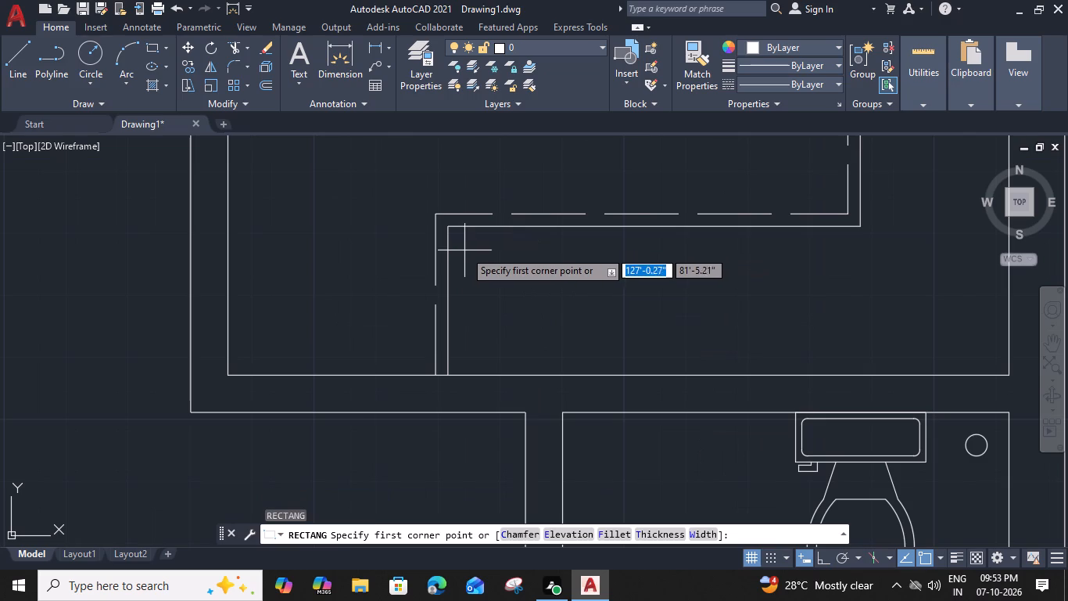
pyautogui.click(526, 239)
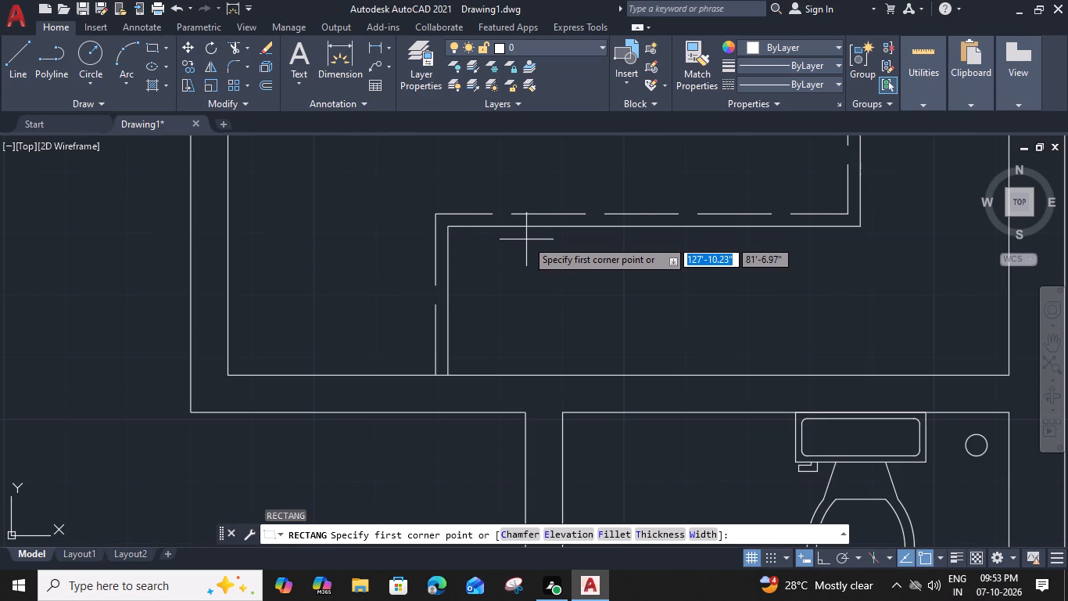
pyautogui.moveTo(630, 305); pyautogui.dragTo(532, 261, button='middle')
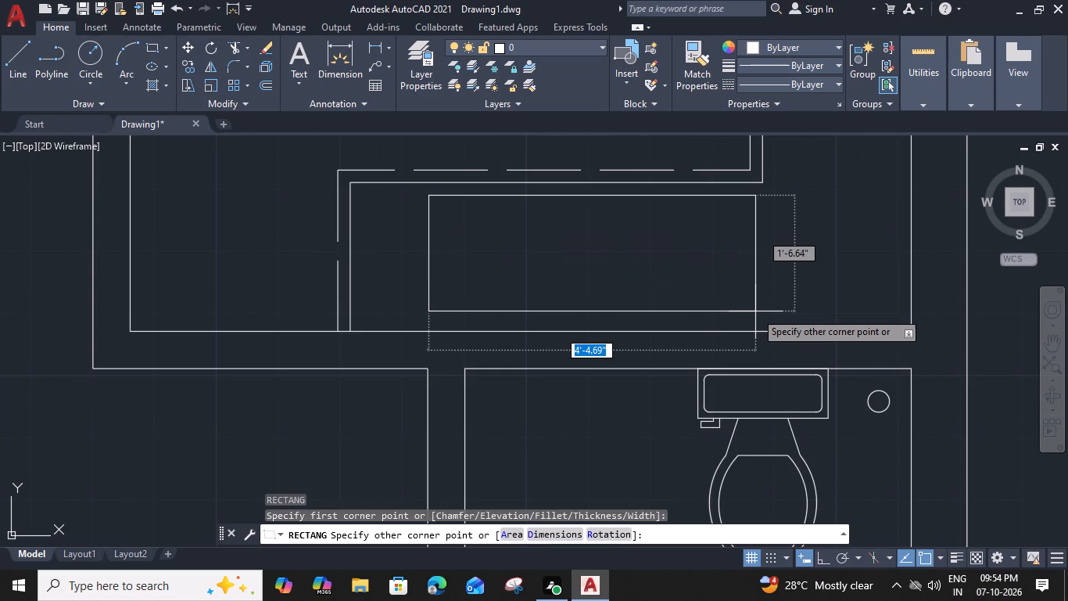
pyautogui.click(755, 314)
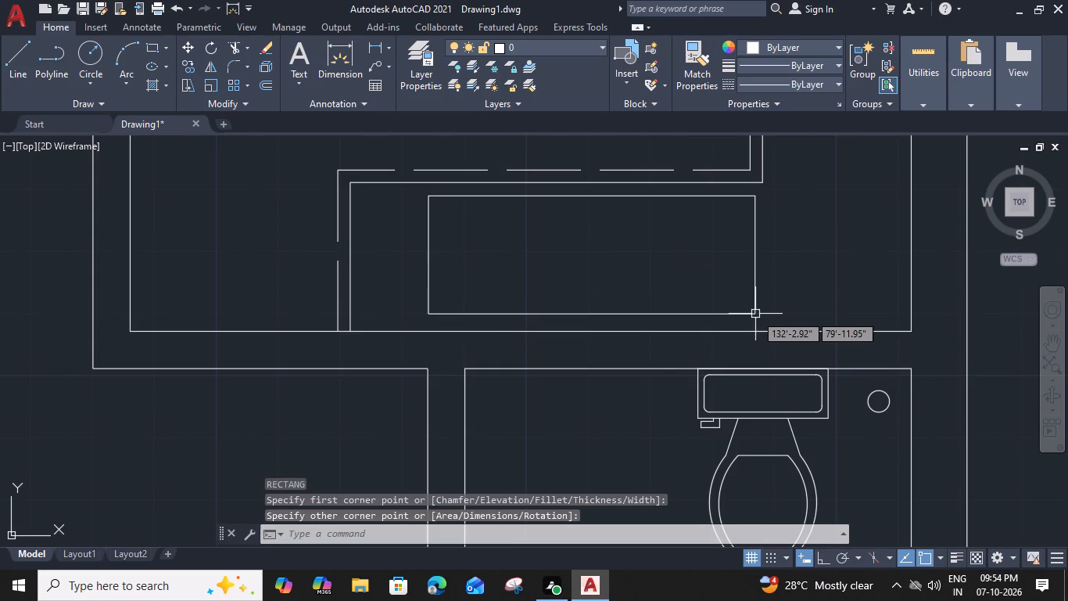
# Offset the counter rectangle 1" outward to give it a double outline.
pyautogui.moveTo(586, 286); pyautogui.dragTo(560, 282, button='middle')
pyautogui.click(593, 310)
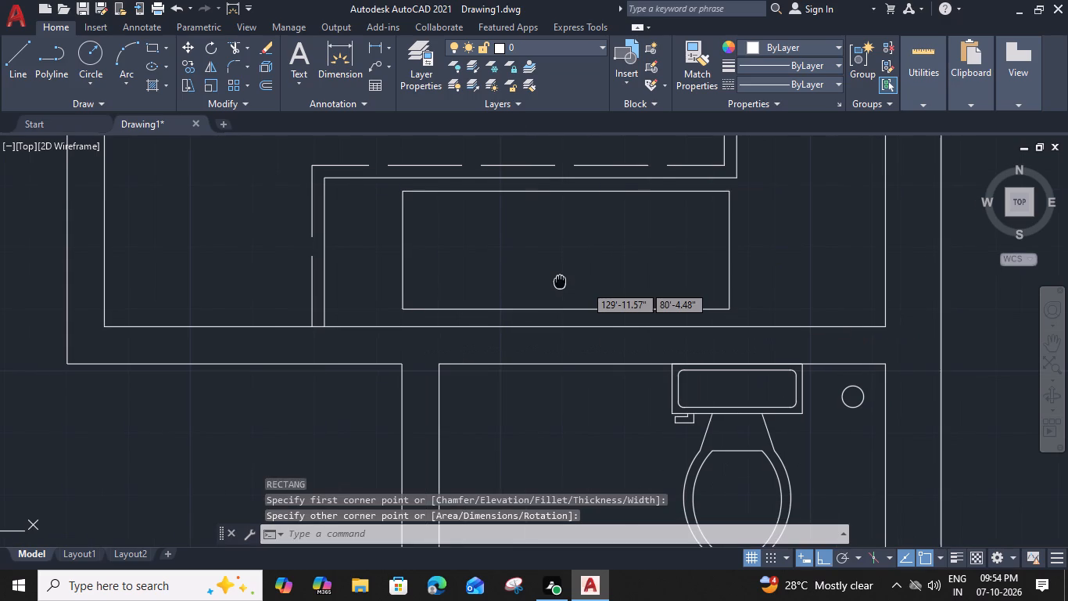
pyautogui.write('o')
pyautogui.press('space')
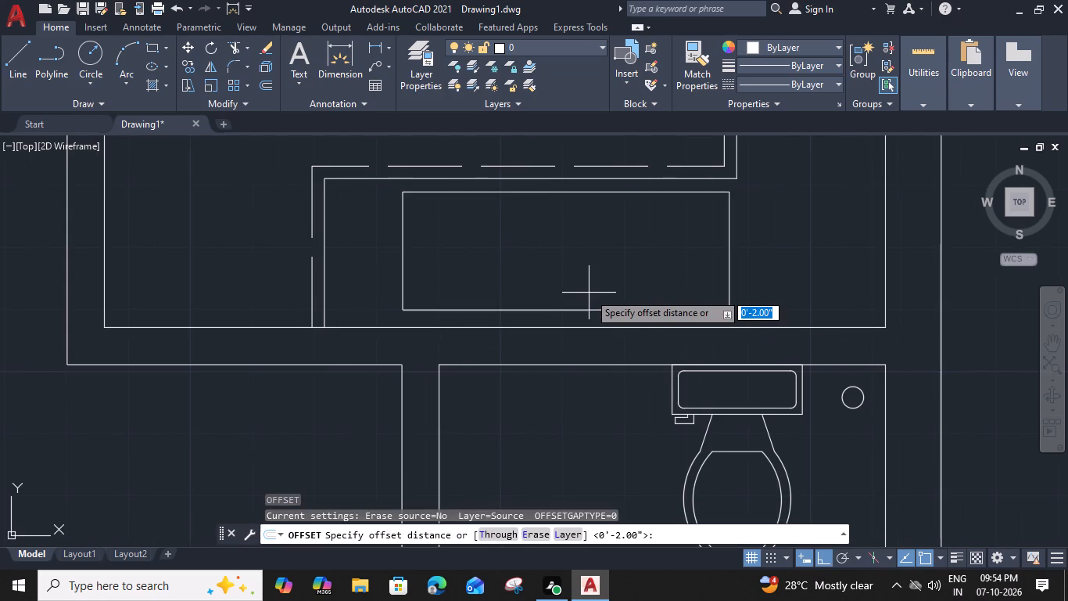
pyautogui.write('1"')
pyautogui.press('Return')
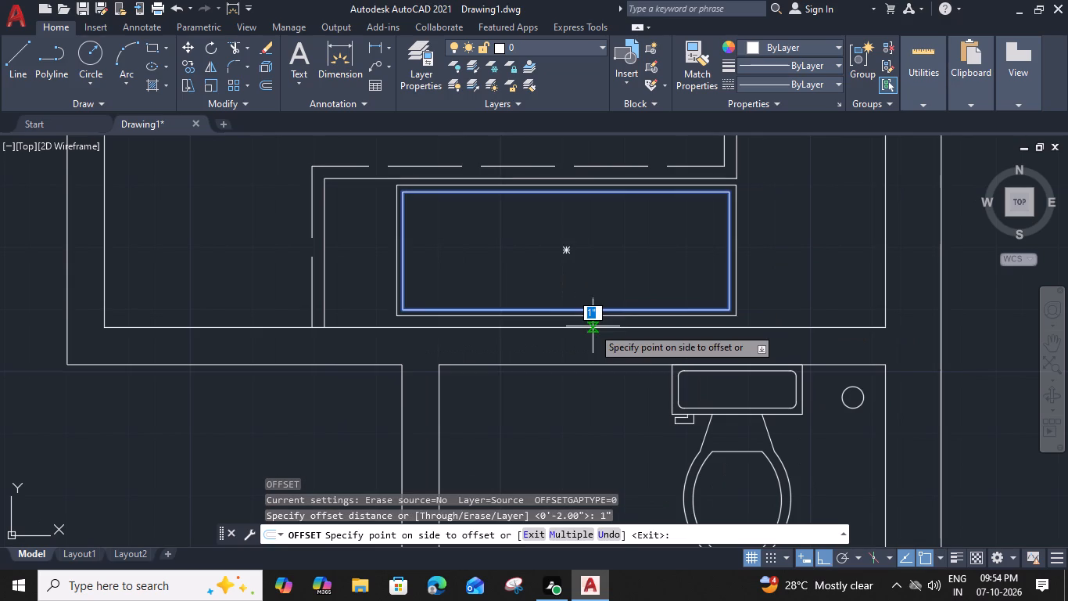
pyautogui.scroll(2, 593, 326)
pyautogui.click(546, 331)
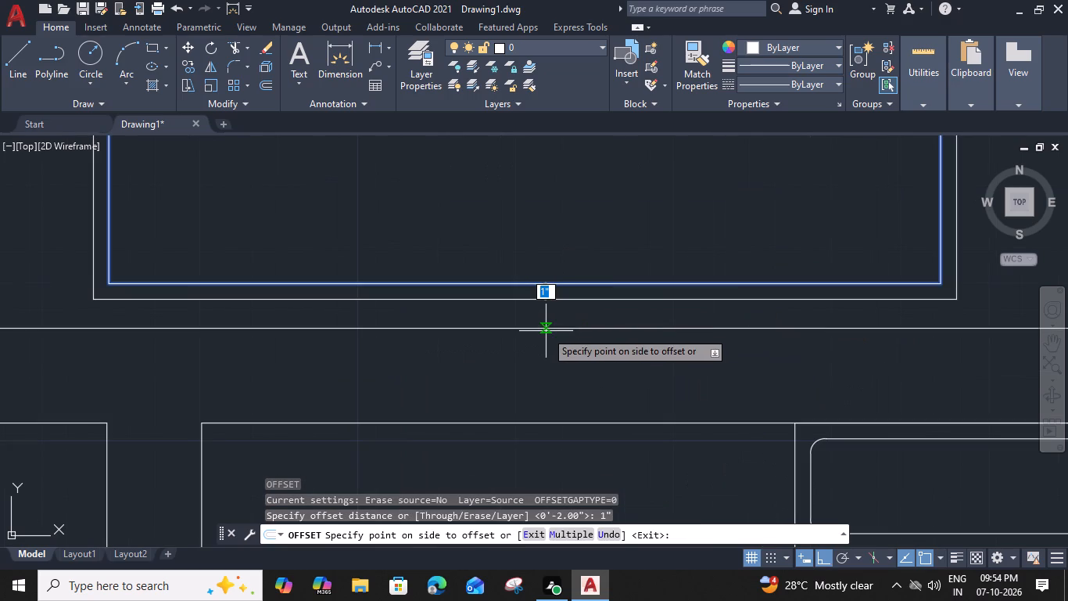
pyautogui.scroll(-3, 546, 330)
pyautogui.moveTo(574, 298); pyautogui.dragTo(582, 307, button='middle')
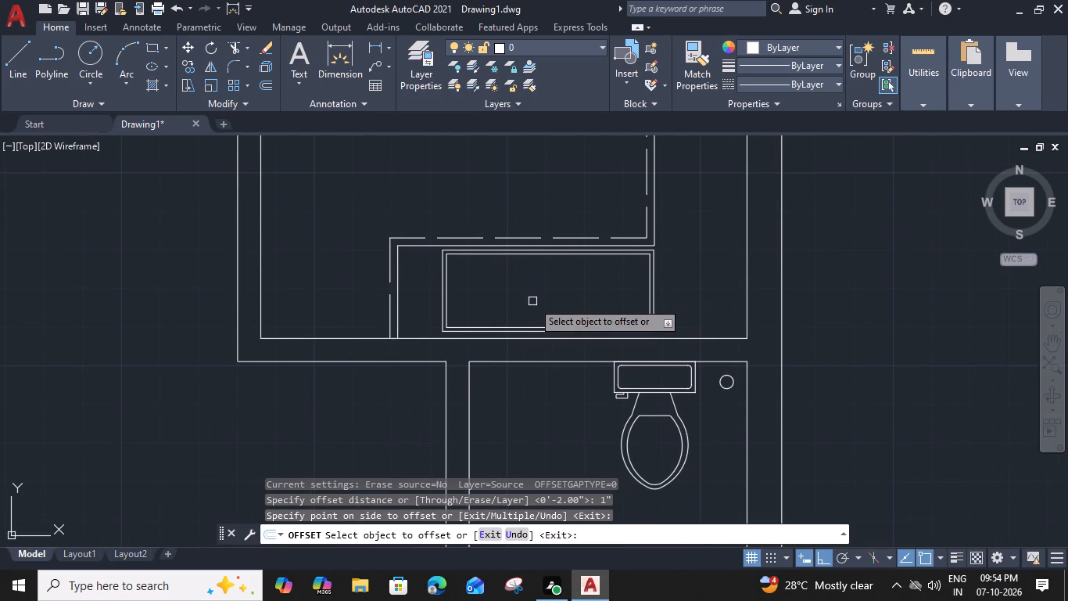
pyautogui.press('Escape')
# Start a line for the double-outlined rectangle on the lower counter.
pyautogui.write('l')
pyautogui.press('space')
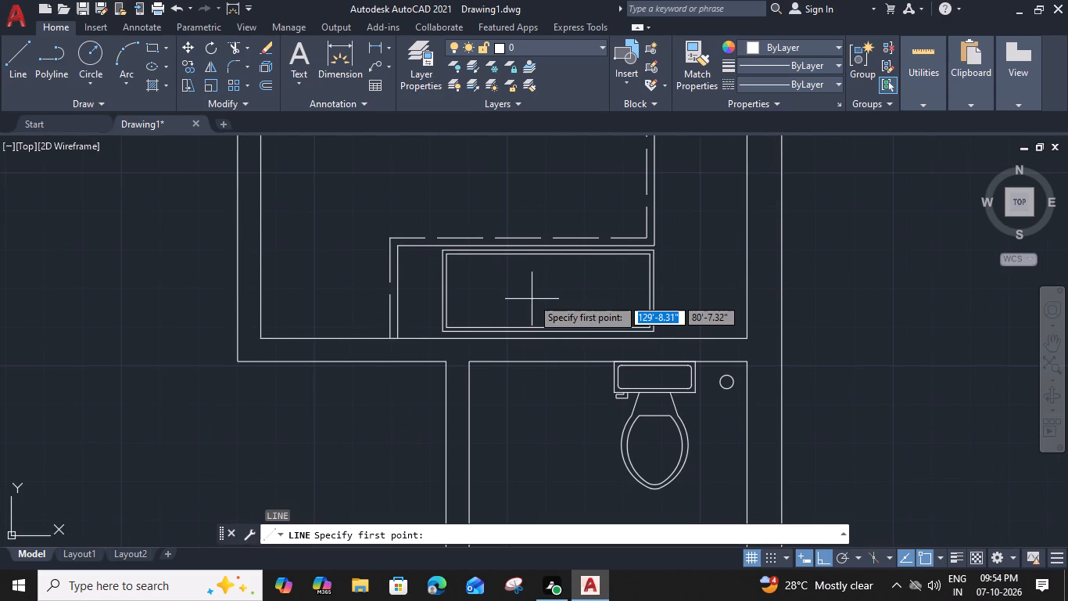
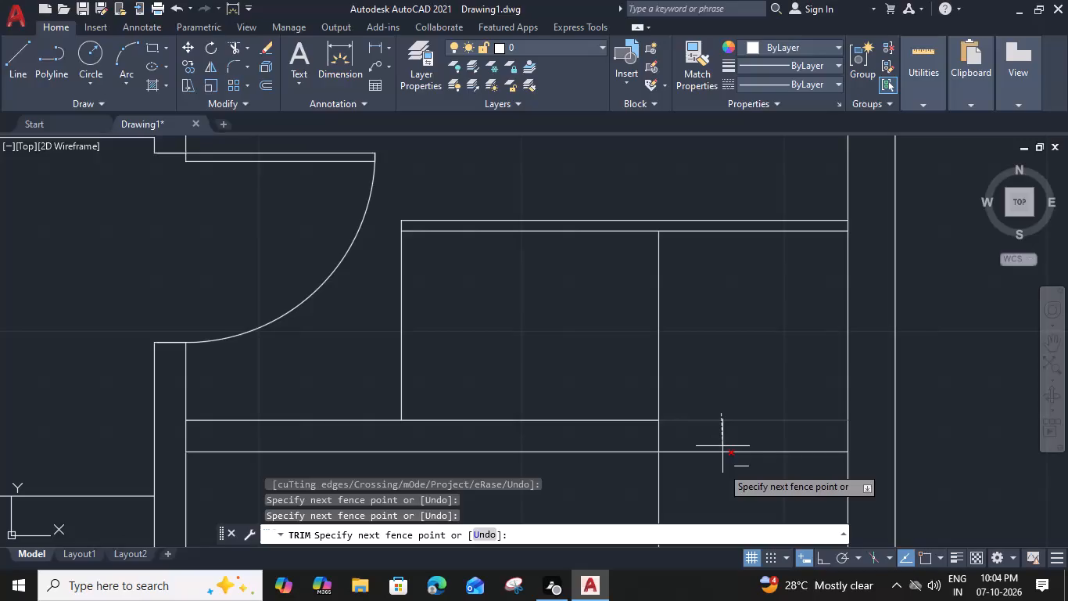
# Trim the two horizontal lines where they run past the vertical line toward the outer wall in the lower-right room.
pyautogui.scroll(-3, 722, 465)
pyautogui.moveTo(719, 452); pyautogui.dragTo(721, 465, button='middle')
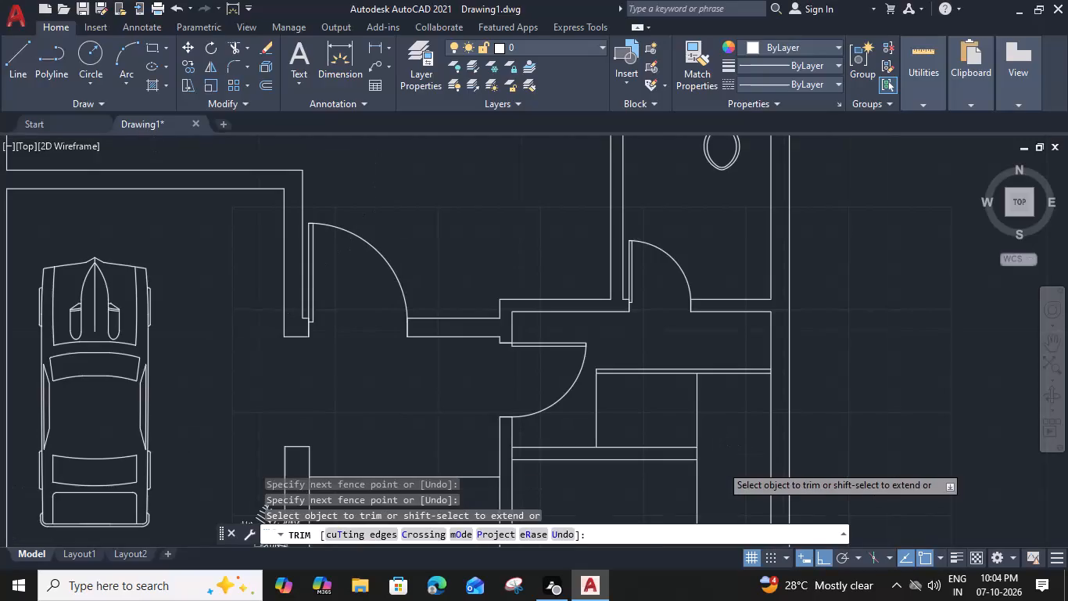
pyautogui.moveTo(721, 465); pyautogui.dragTo(697, 332, button='middle')
pyautogui.press('Escape')
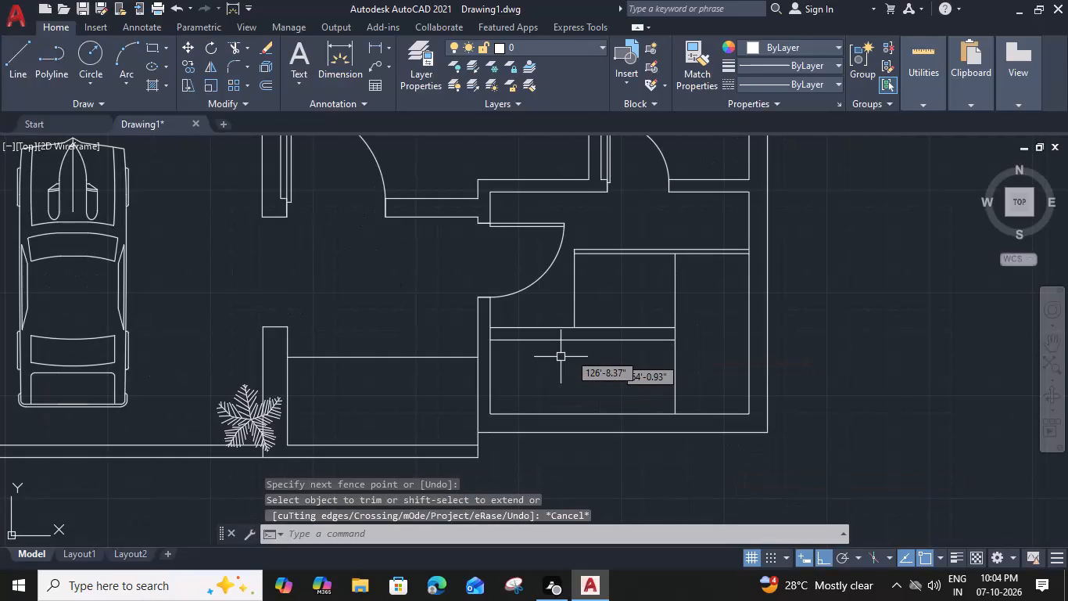
# Look over the whole floor plan, from the upper rooms and kitchen down to the car bay and lower-right room.
pyautogui.scroll(-2, 457, 336)
pyautogui.moveTo(457, 340); pyautogui.dragTo(457, 339, button='middle')
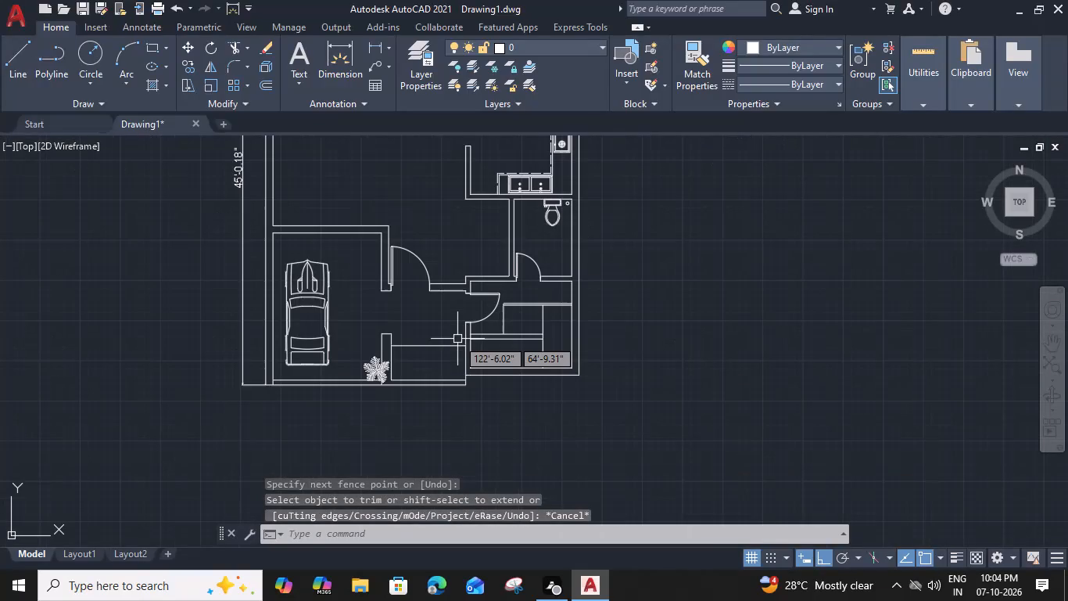
pyautogui.moveTo(457, 339); pyautogui.dragTo(597, 424, button='middle')
pyautogui.scroll(-2, 597, 426)
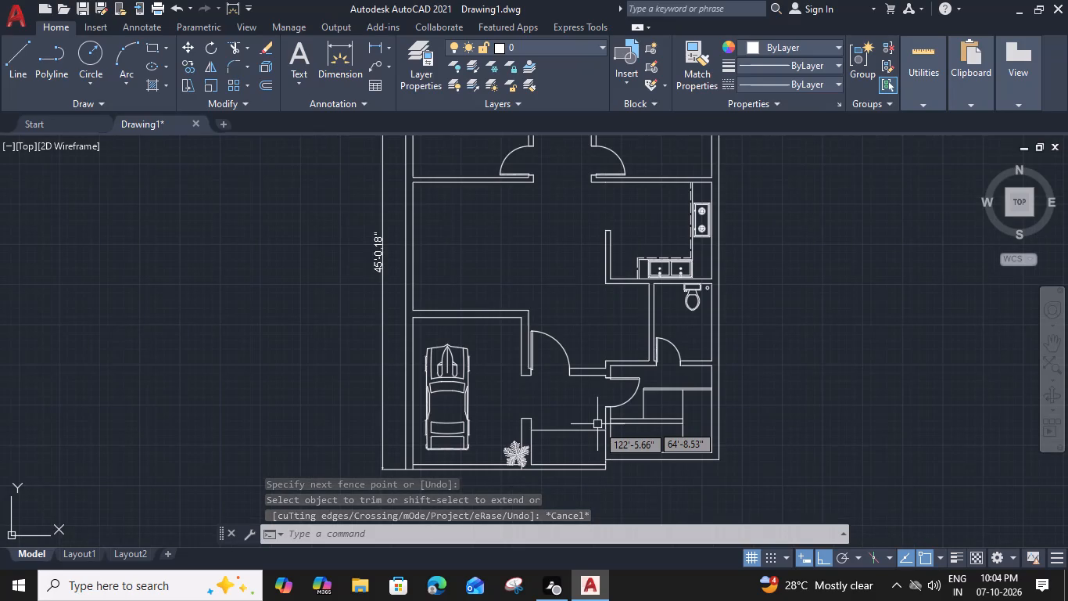
pyautogui.moveTo(601, 427); pyautogui.dragTo(549, 421, button='middle')
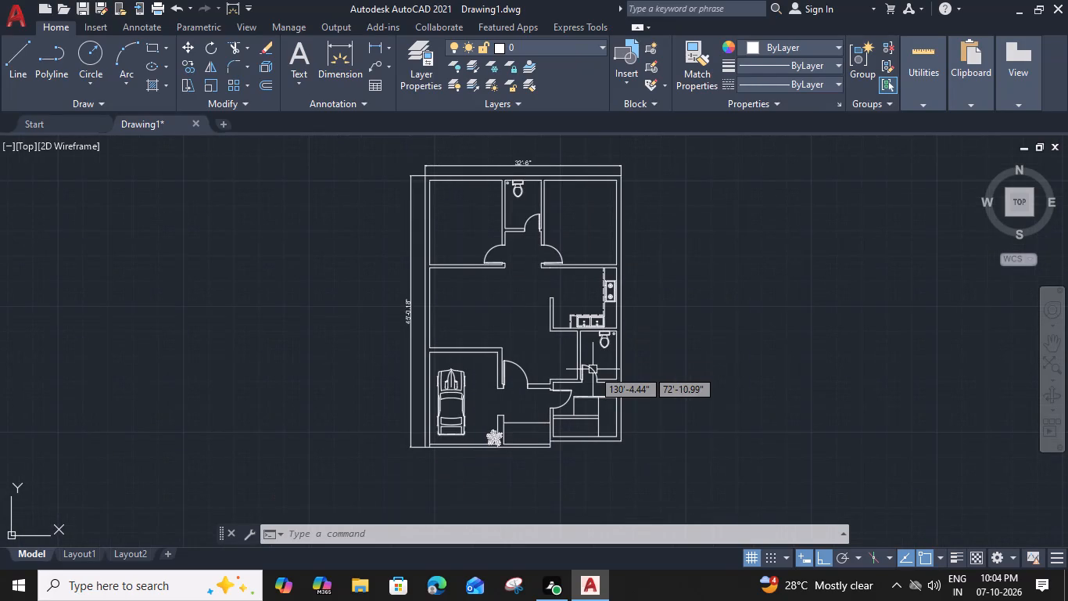
pyautogui.scroll(2, 593, 369)
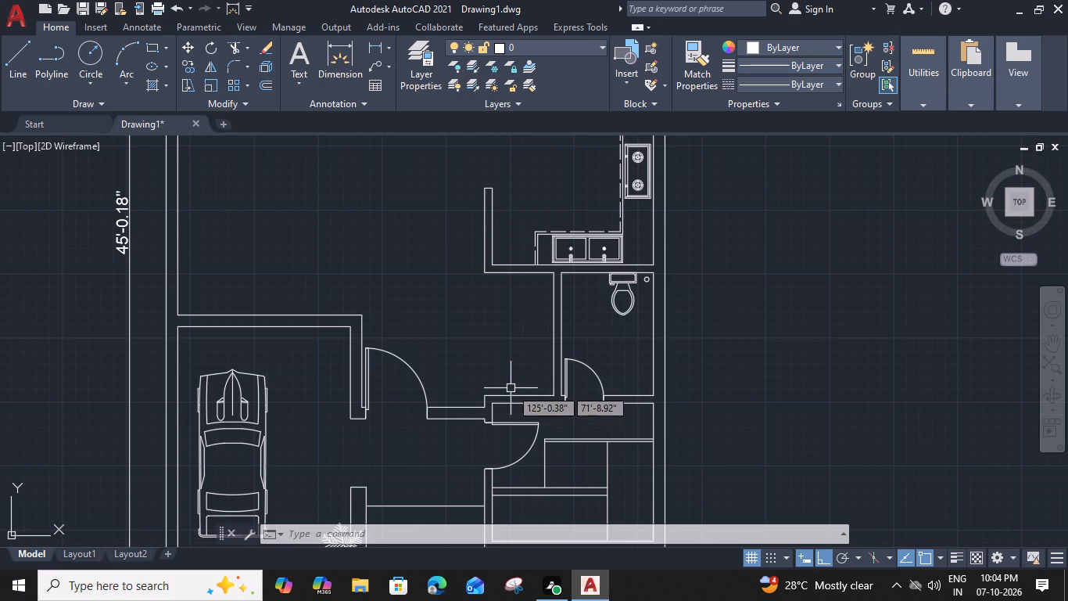
pyautogui.moveTo(532, 381); pyautogui.dragTo(514, 311, button='middle')
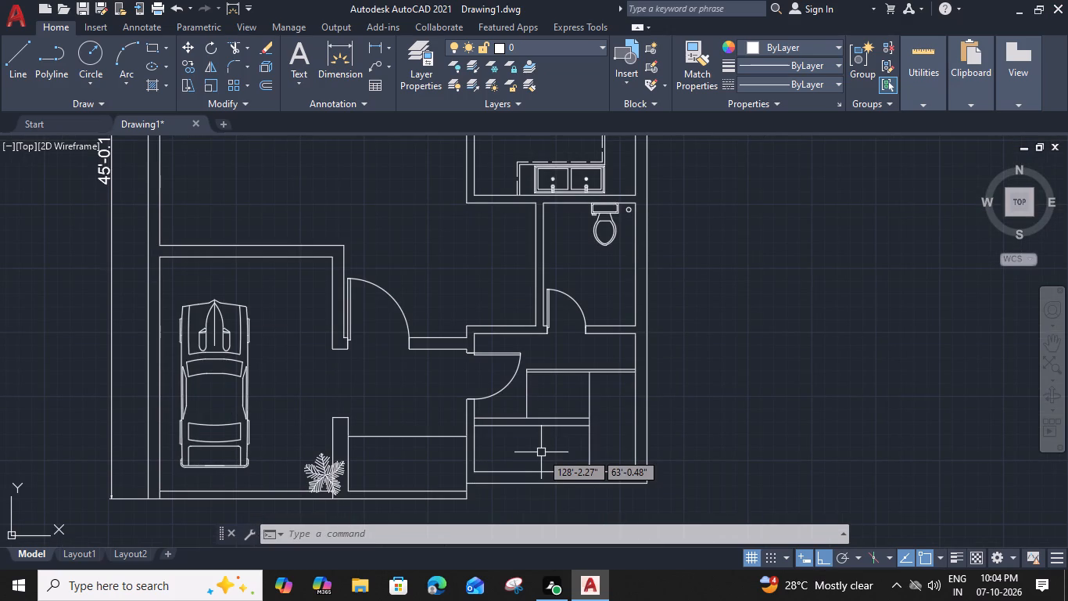
pyautogui.moveTo(538, 441); pyautogui.dragTo(536, 408, button='middle')
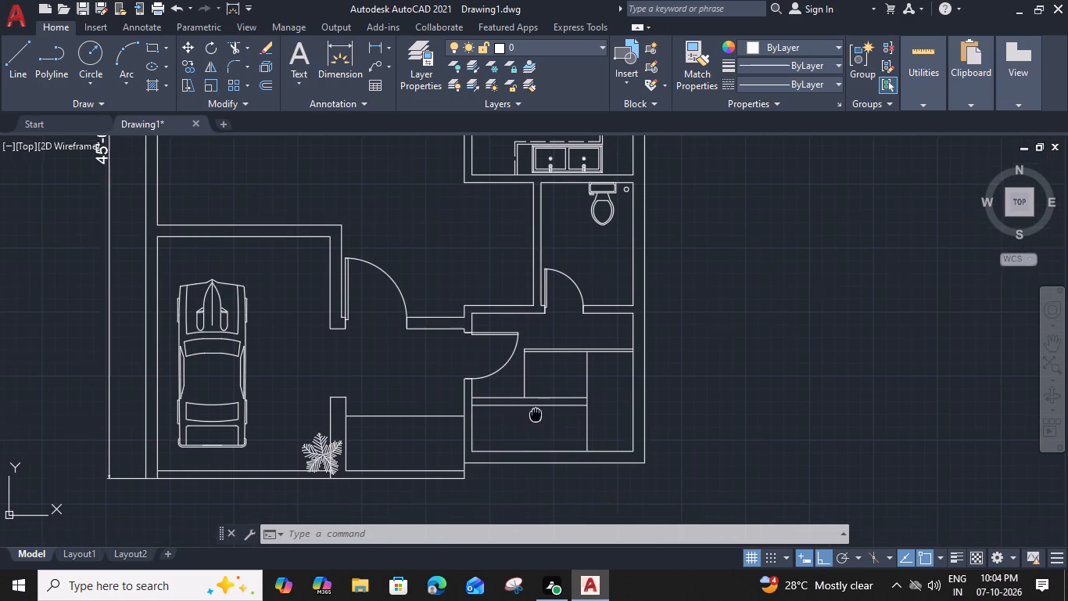
pyautogui.moveTo(536, 408); pyautogui.dragTo(537, 401, button='middle')
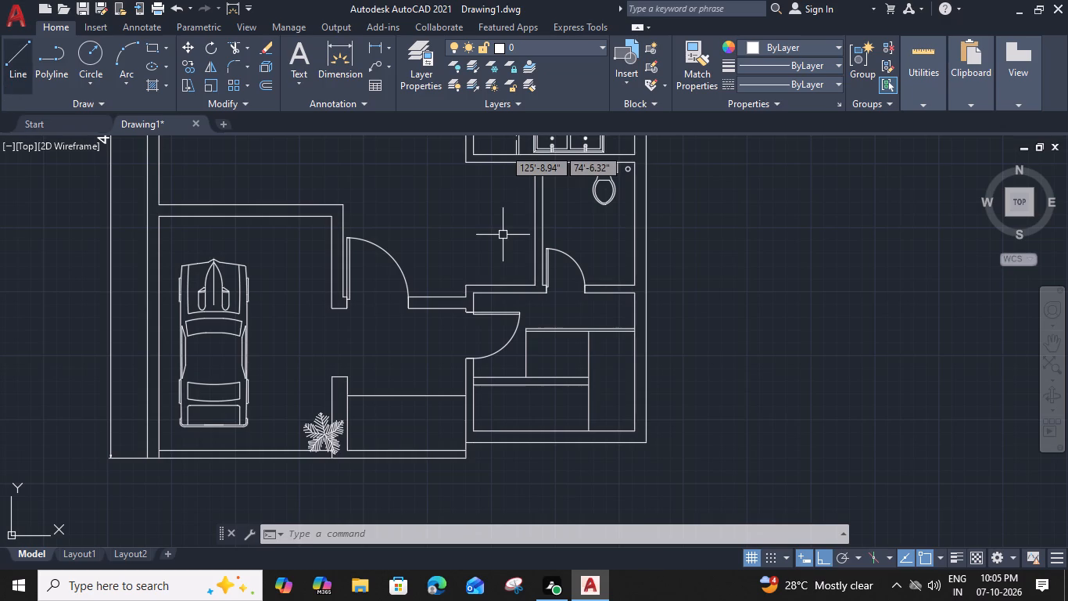
pyautogui.moveTo(357, 419); pyautogui.dragTo(358, 462, button='middle')
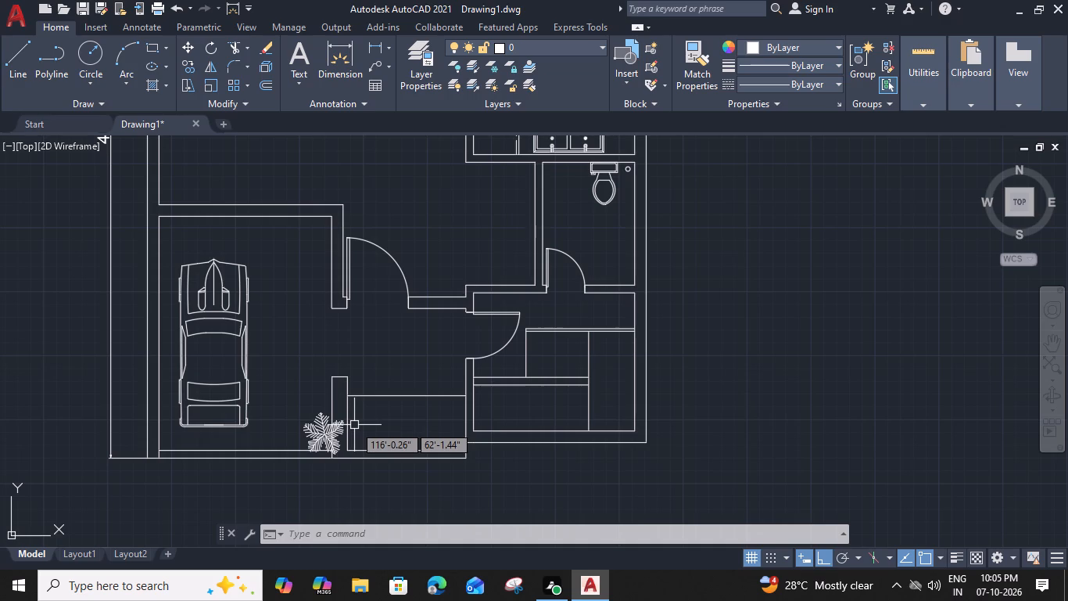
pyautogui.moveTo(358, 462); pyautogui.dragTo(364, 510, button='middle')
pyautogui.moveTo(446, 236); pyautogui.dragTo(465, 429, button='middle')
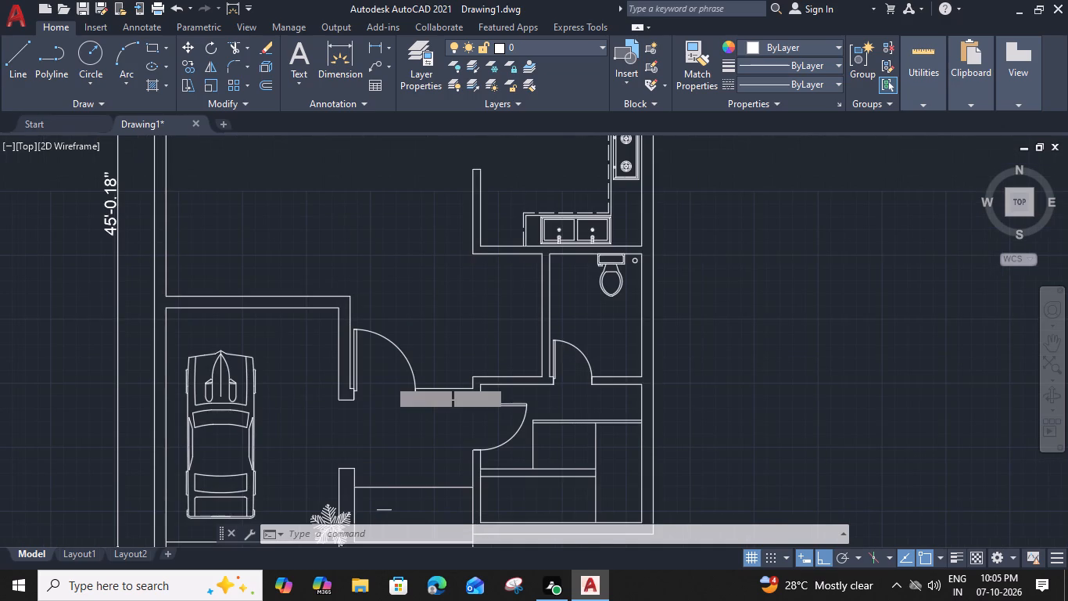
pyautogui.moveTo(434, 310); pyautogui.dragTo(466, 387, button='middle')
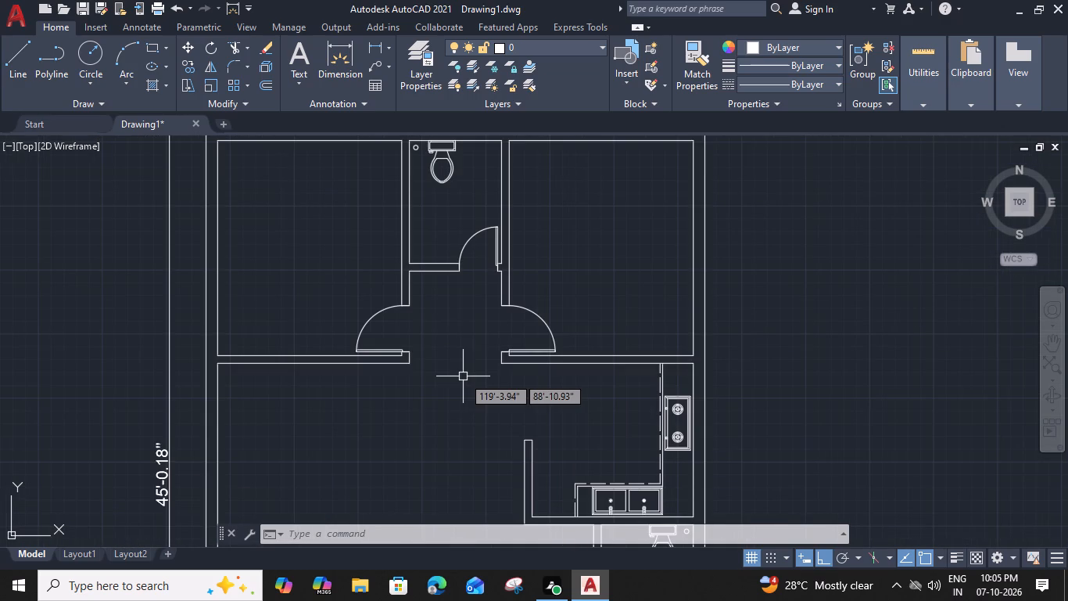
pyautogui.moveTo(463, 376); pyautogui.dragTo(475, 380, button='middle')
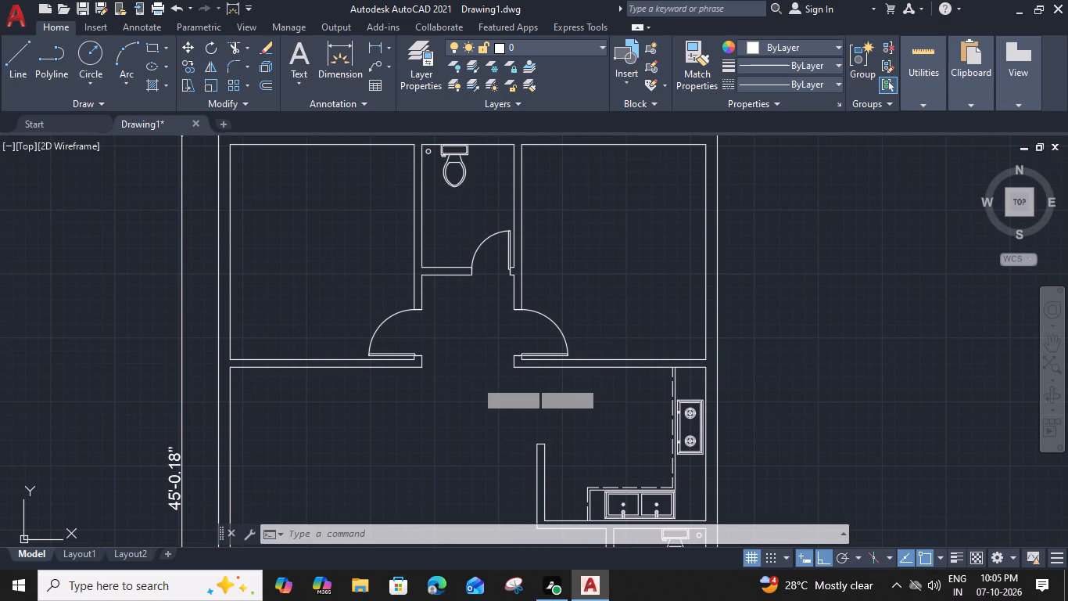
pyautogui.moveTo(471, 381); pyautogui.dragTo(385, 103, button='middle')
pyautogui.moveTo(528, 460); pyautogui.dragTo(478, 444, button='middle')
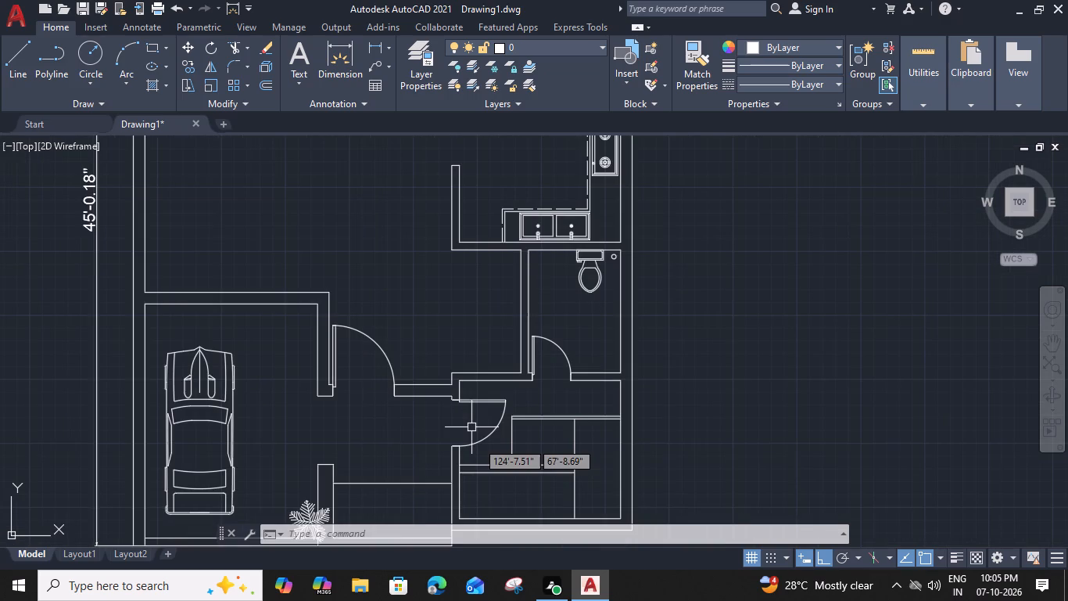
pyautogui.moveTo(478, 444); pyautogui.dragTo(524, 409, button='middle')
# Offset the short vertical line in the lower-right room 11" inward, toward the long vertical line.
pyautogui.scroll(1, 515, 437)
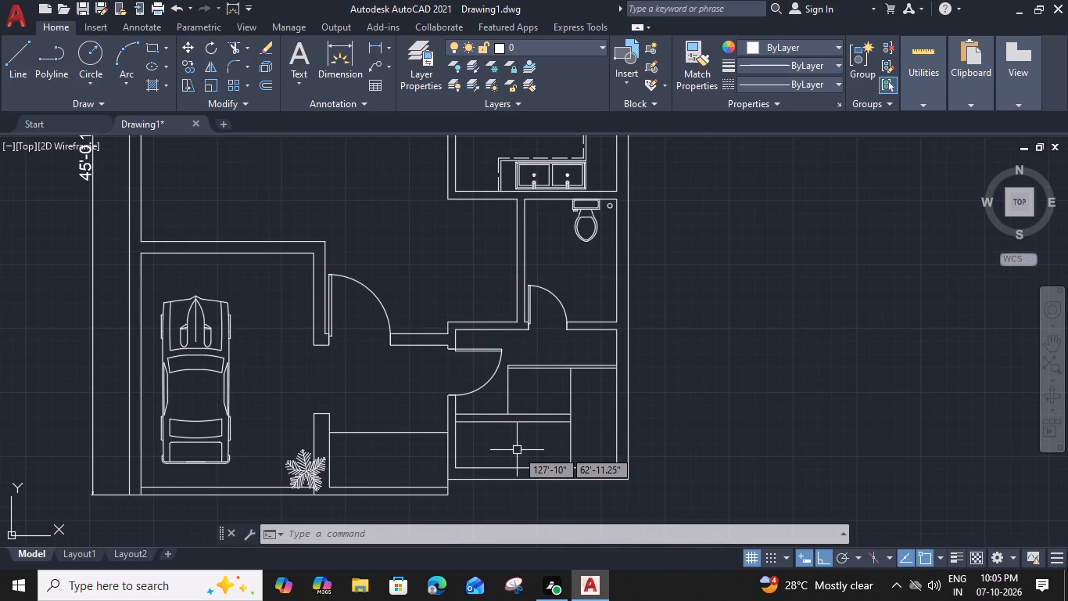
pyautogui.scroll(2, 515, 435)
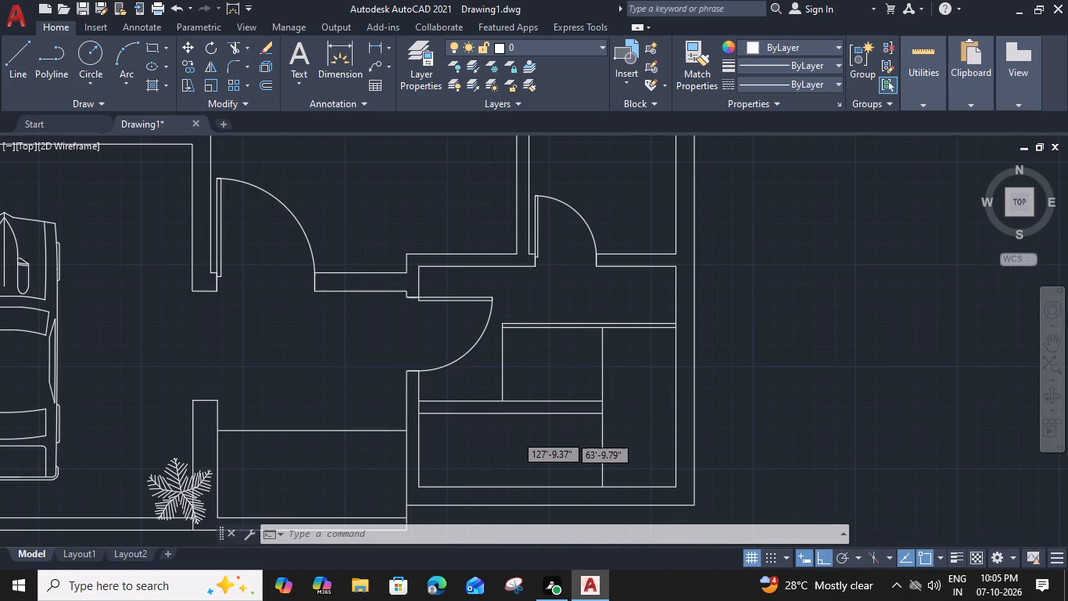
pyautogui.click(481, 307)
pyautogui.write('o')
pyautogui.press('space')
pyautogui.press('1')
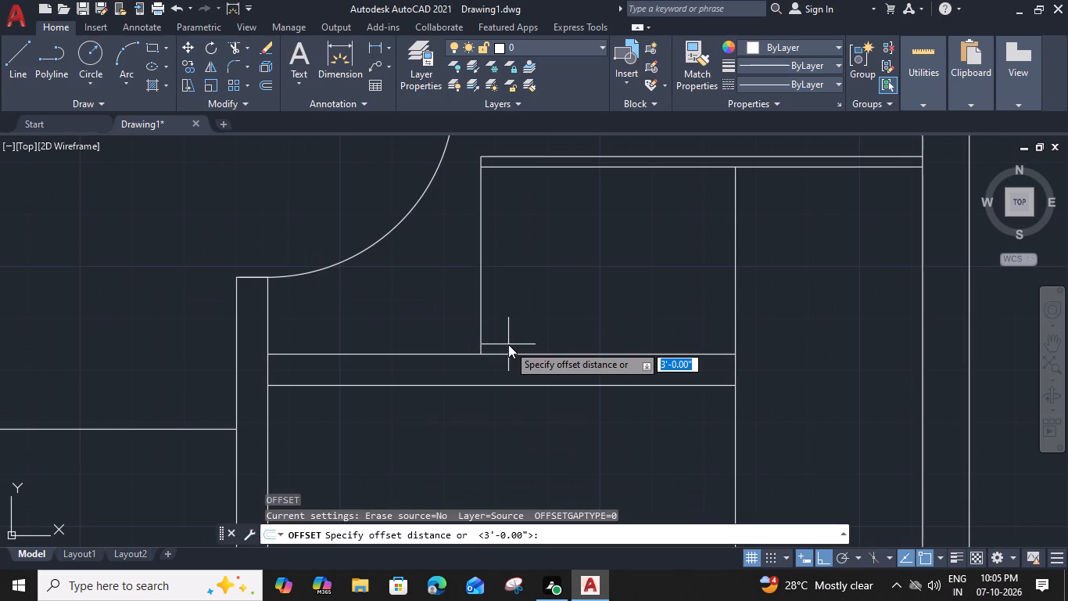
pyautogui.press('1')
pyautogui.hotkey('shift', '"')
pyautogui.press('Return')
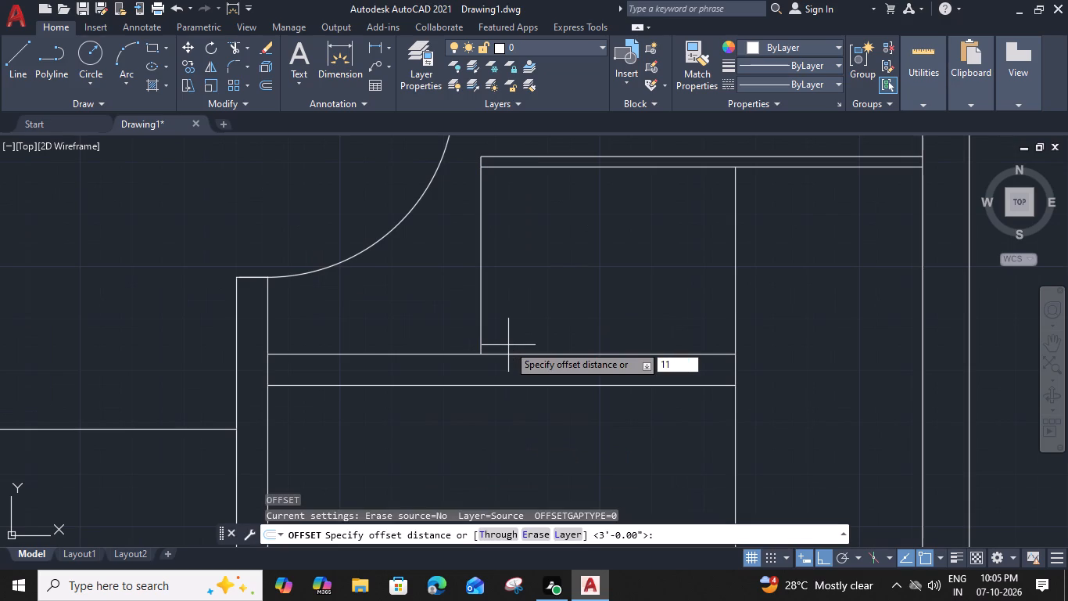
pyautogui.click(554, 320)
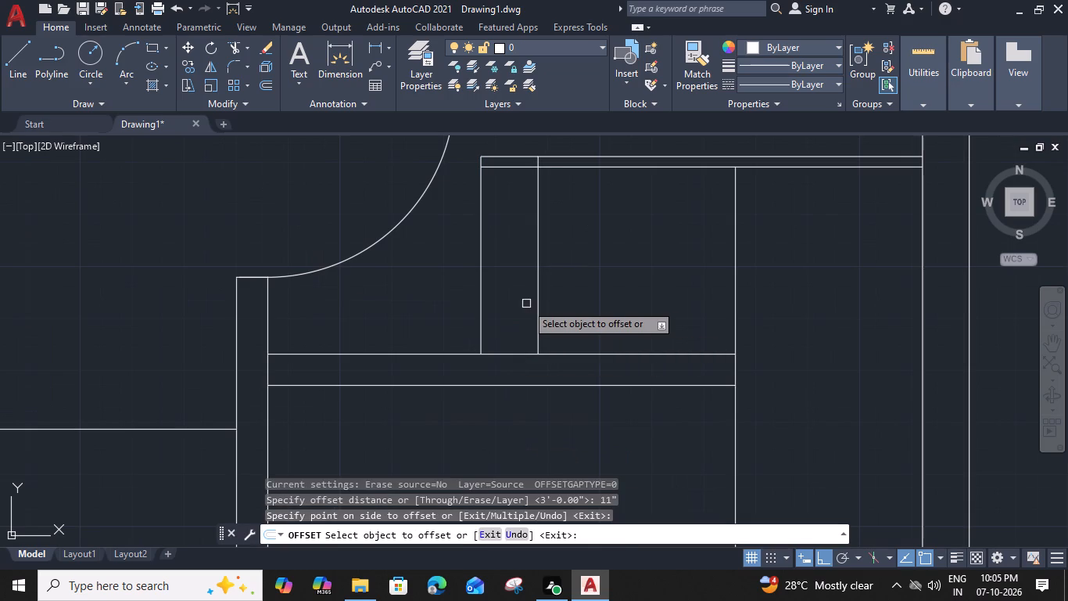
pyautogui.press('Escape')
# Trim the offset line's upper end where it crosses between the paired horizontal lines.
pyautogui.write('tr')
pyautogui.press('space')
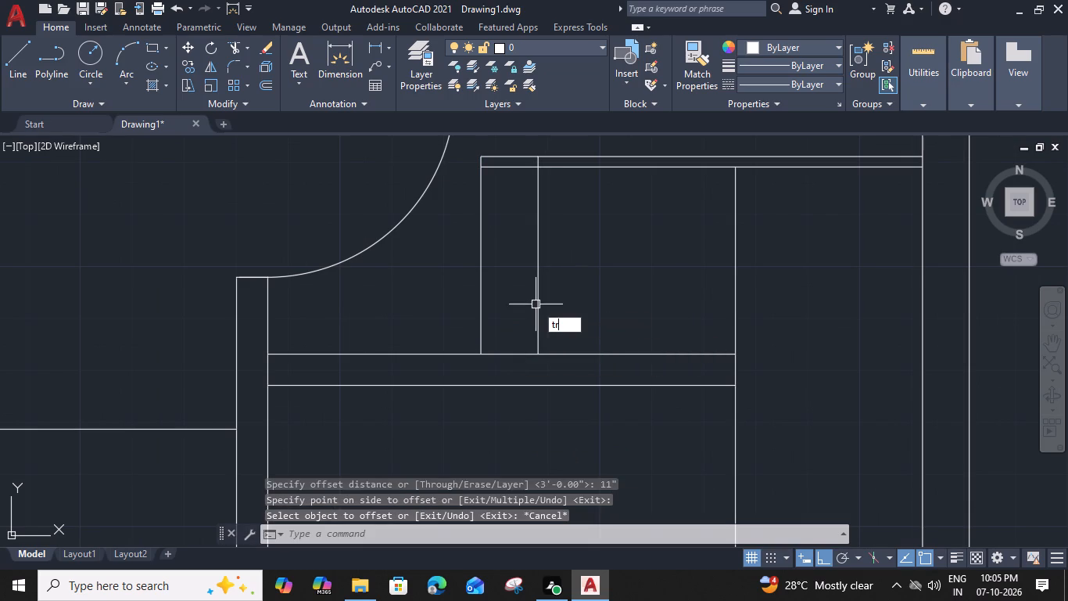
pyautogui.scroll(2, 542, 159)
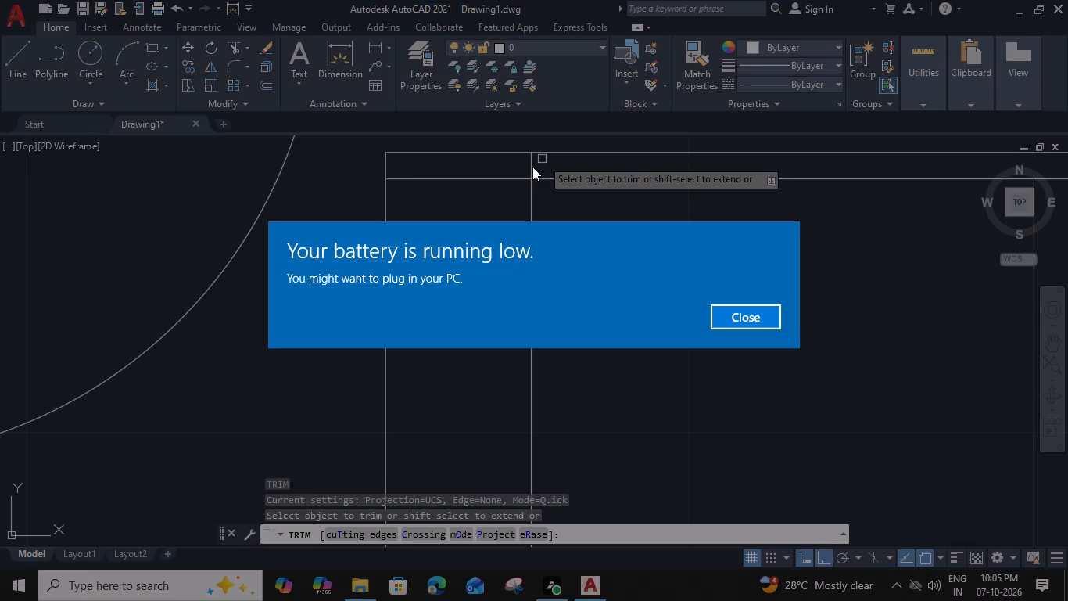
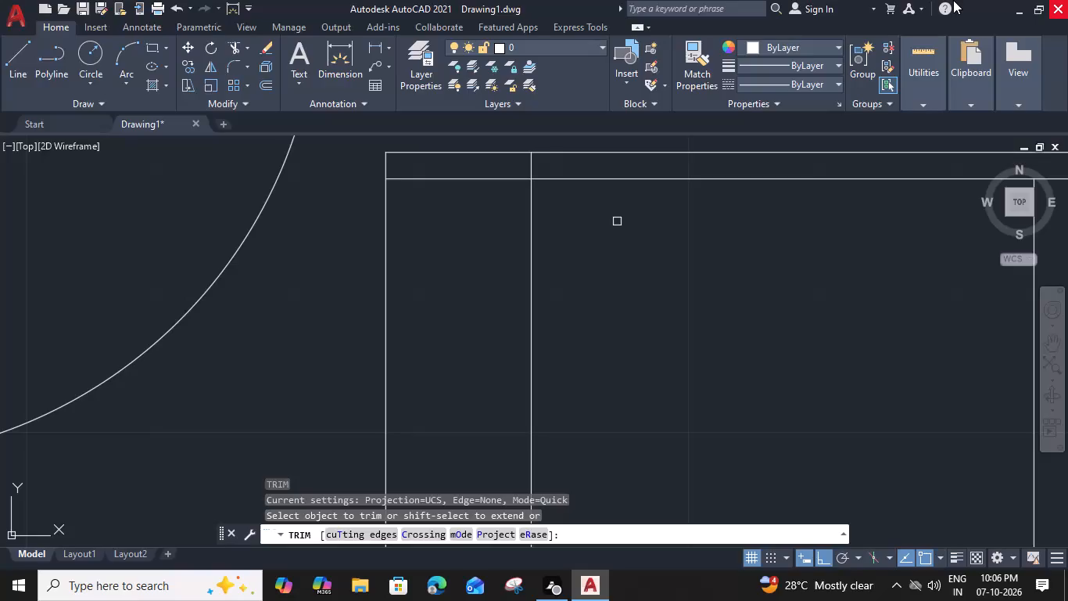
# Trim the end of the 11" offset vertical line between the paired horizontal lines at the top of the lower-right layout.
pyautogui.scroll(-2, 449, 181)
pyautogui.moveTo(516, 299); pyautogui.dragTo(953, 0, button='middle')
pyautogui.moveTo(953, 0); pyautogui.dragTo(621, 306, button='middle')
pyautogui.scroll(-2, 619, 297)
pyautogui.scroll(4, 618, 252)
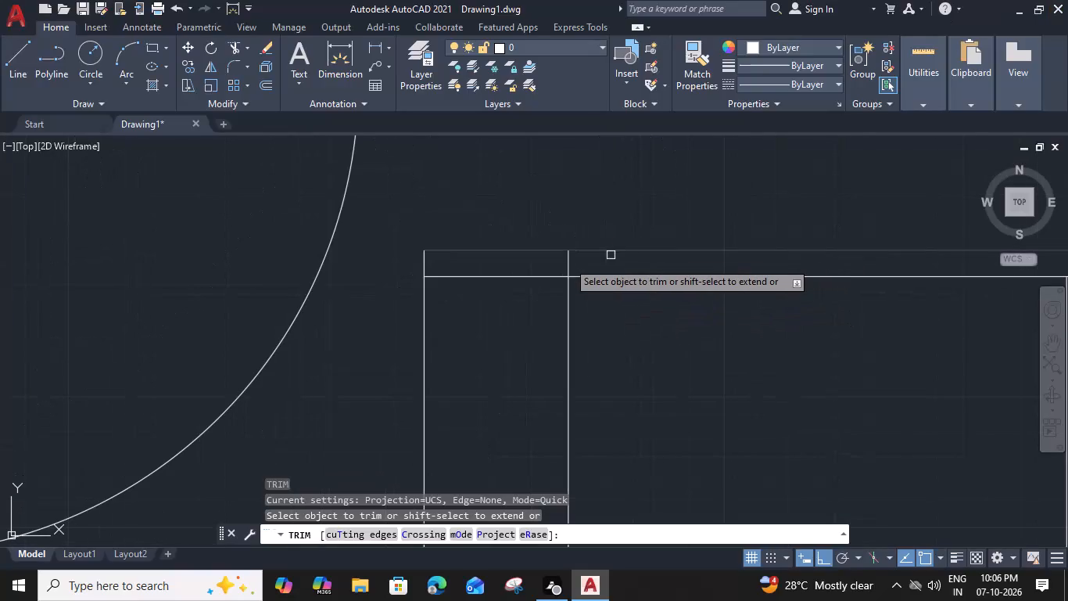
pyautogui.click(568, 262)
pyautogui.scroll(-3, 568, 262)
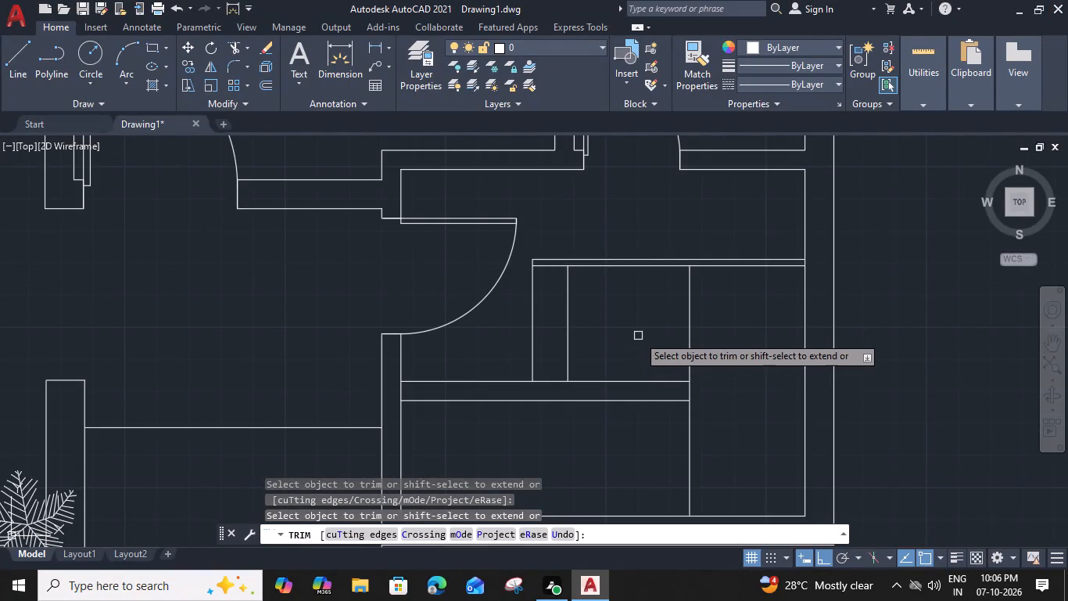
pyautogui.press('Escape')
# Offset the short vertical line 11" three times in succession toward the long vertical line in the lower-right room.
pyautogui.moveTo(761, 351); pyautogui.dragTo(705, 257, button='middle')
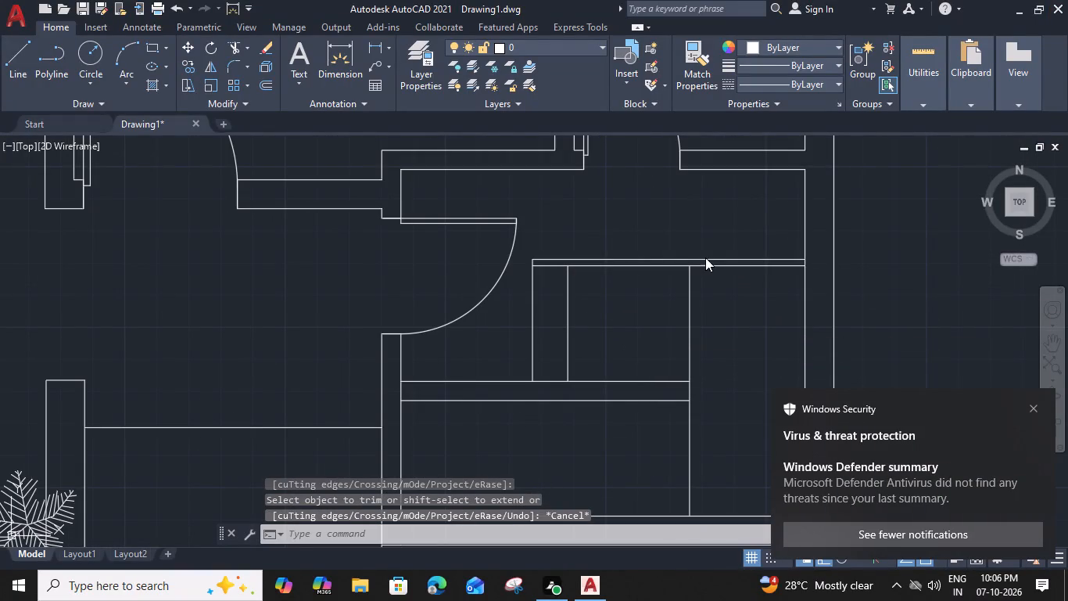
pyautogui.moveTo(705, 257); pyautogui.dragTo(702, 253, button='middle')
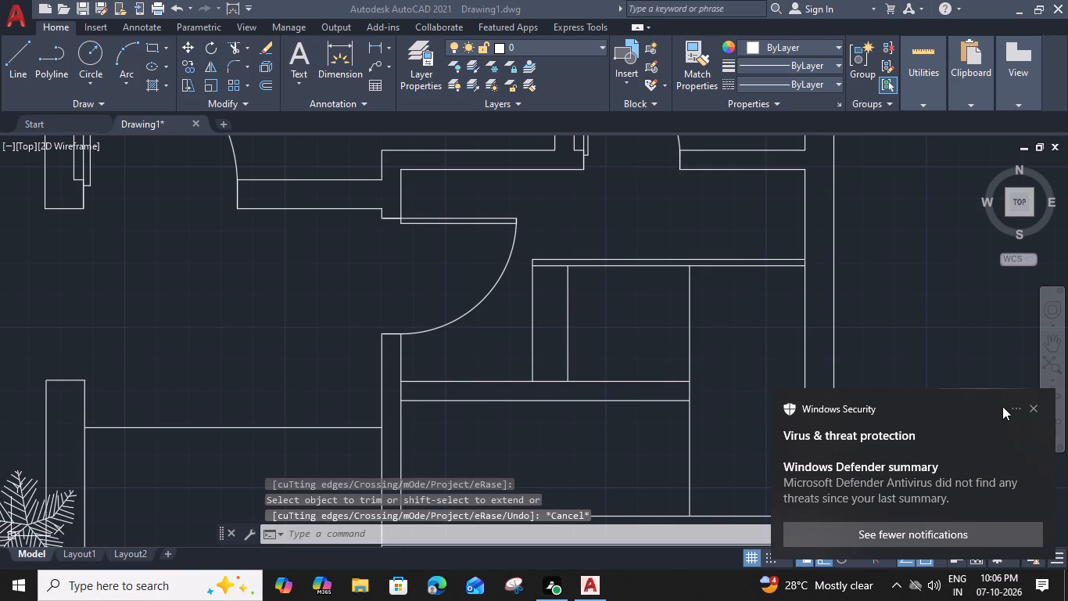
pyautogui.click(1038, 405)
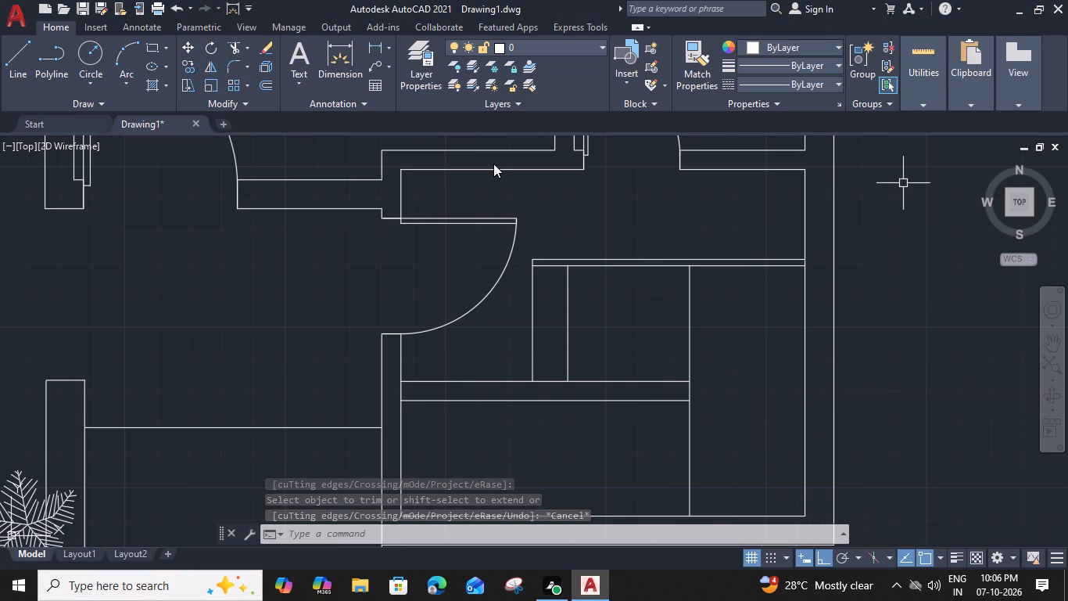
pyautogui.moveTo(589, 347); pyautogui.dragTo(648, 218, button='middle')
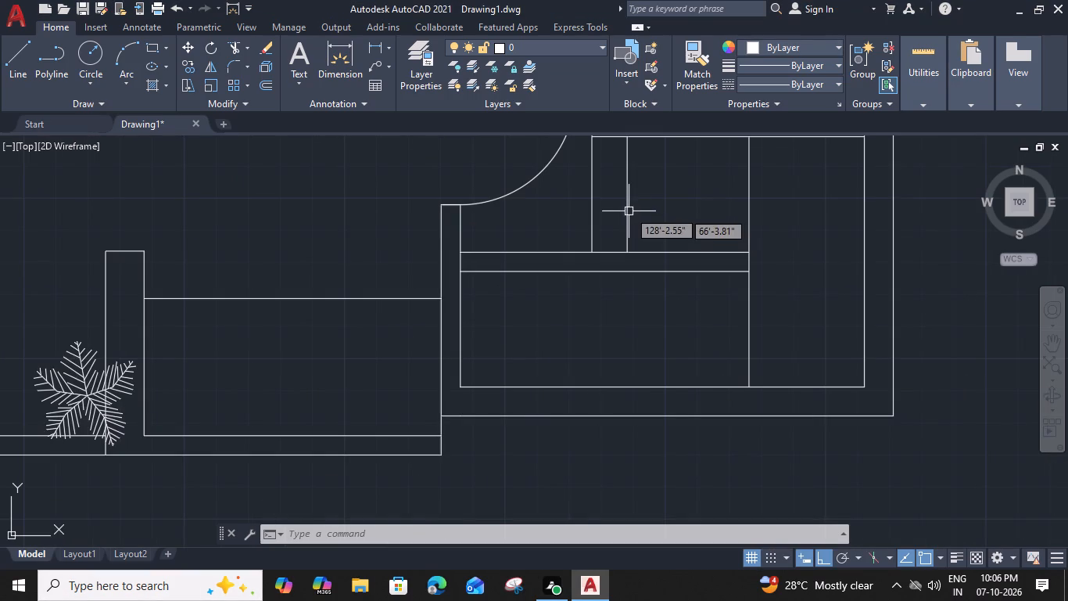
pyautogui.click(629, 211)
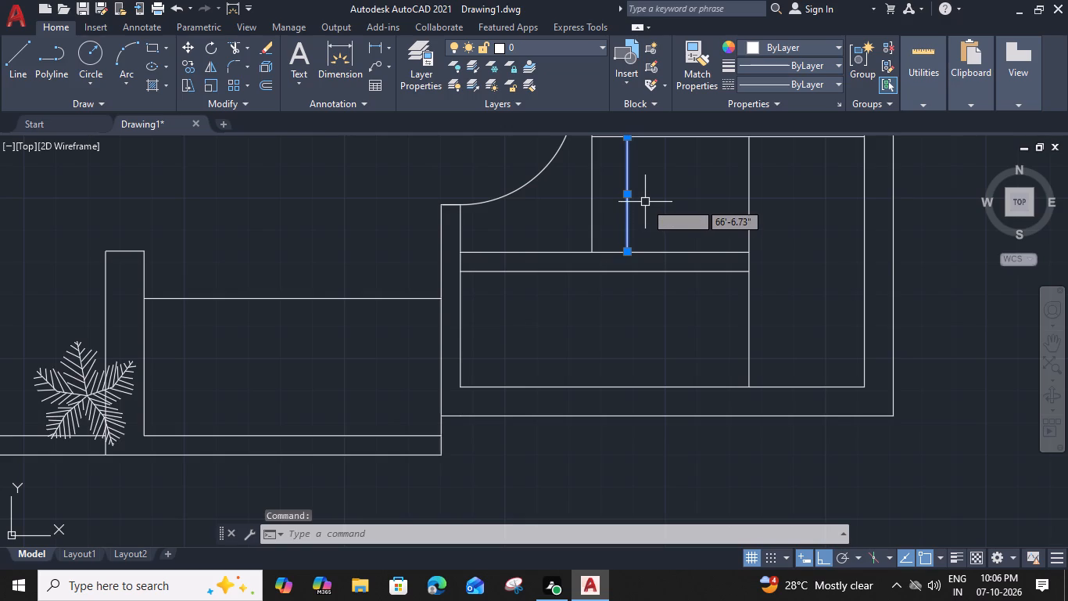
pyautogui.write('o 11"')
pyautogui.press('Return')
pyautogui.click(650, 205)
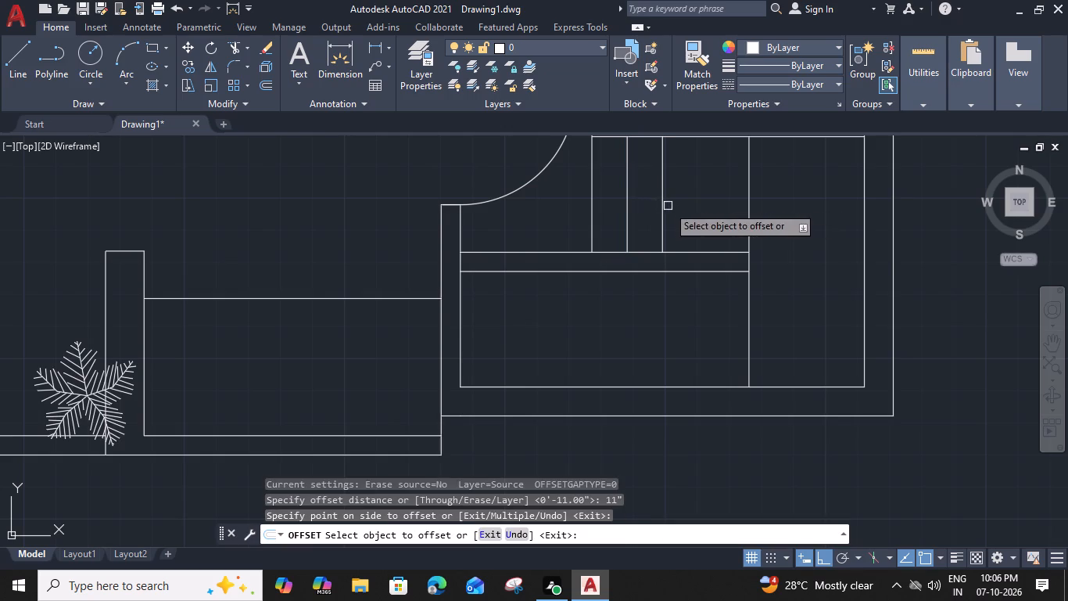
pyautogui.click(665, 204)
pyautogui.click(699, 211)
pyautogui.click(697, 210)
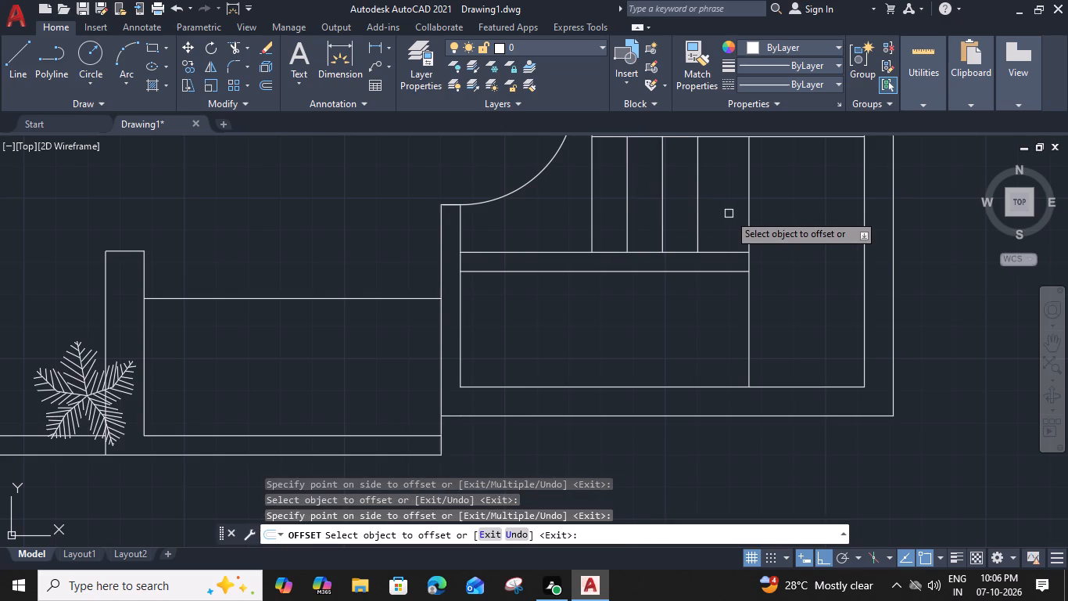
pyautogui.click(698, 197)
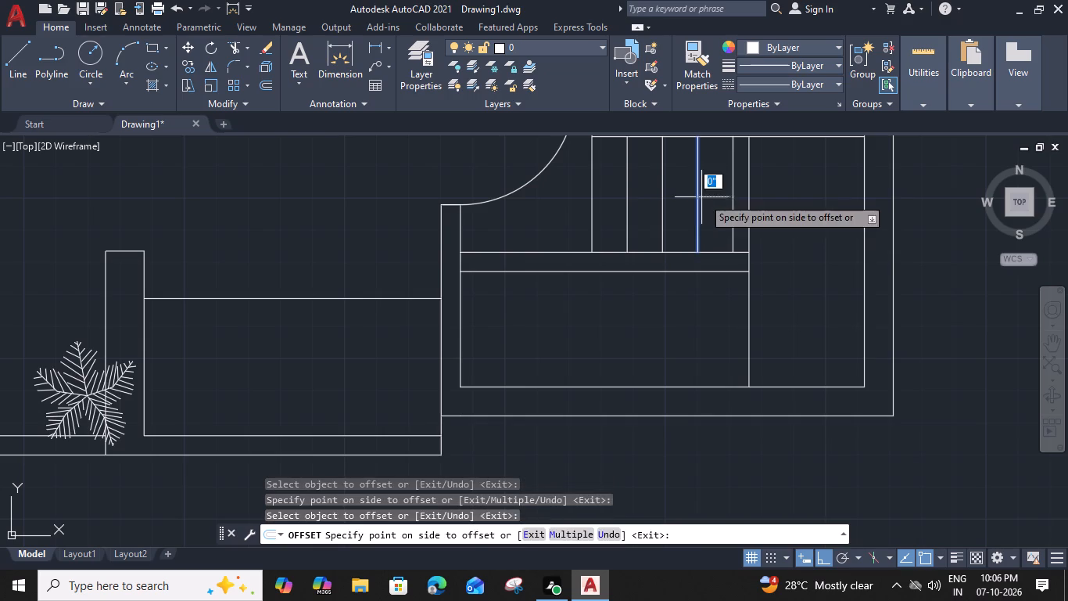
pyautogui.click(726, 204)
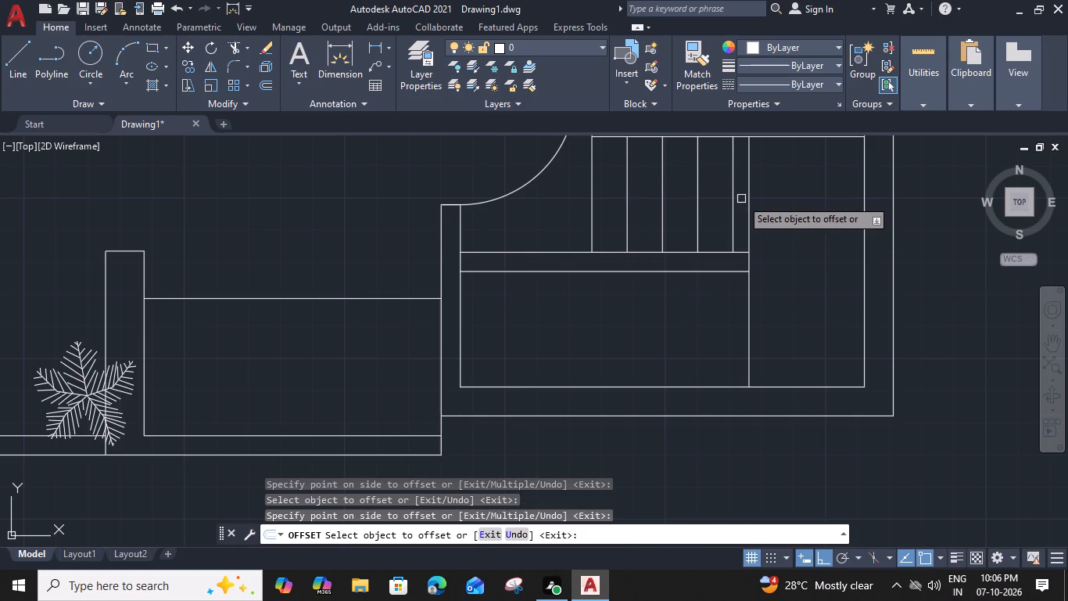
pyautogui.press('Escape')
# Erase the five short vertical lines between the upper and middle horizontal pairs in the lower-right room.
pyautogui.click(740, 197)
pyautogui.click(554, 219)
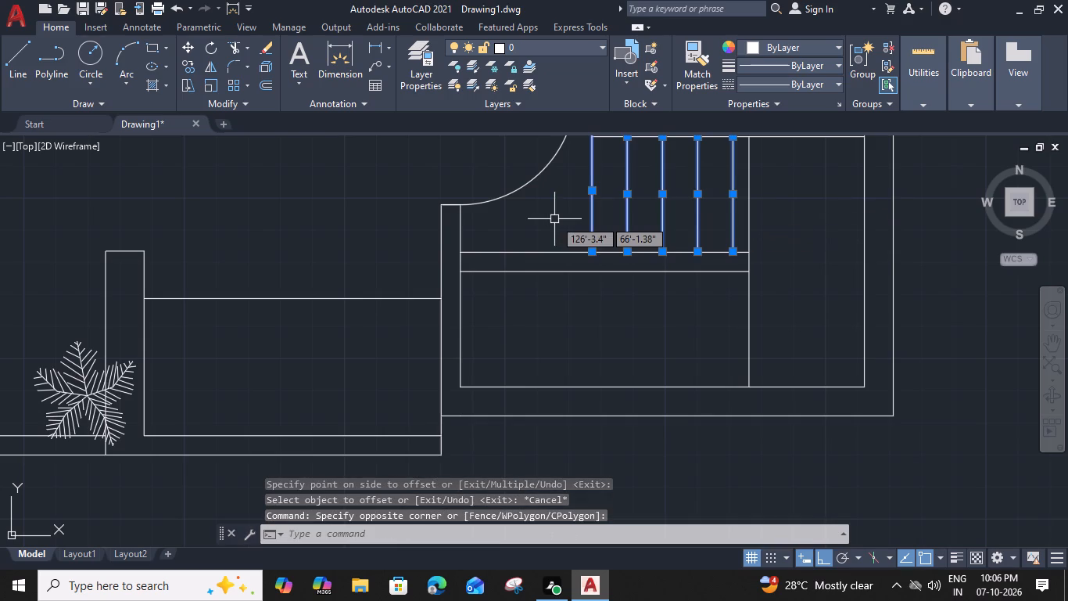
pyautogui.press('Delete')
# Offset the long vertical line 11" repeatedly toward the door-side partition, making seven evenly spaced parallel lines across the lower-right room.
pyautogui.click(749, 207)
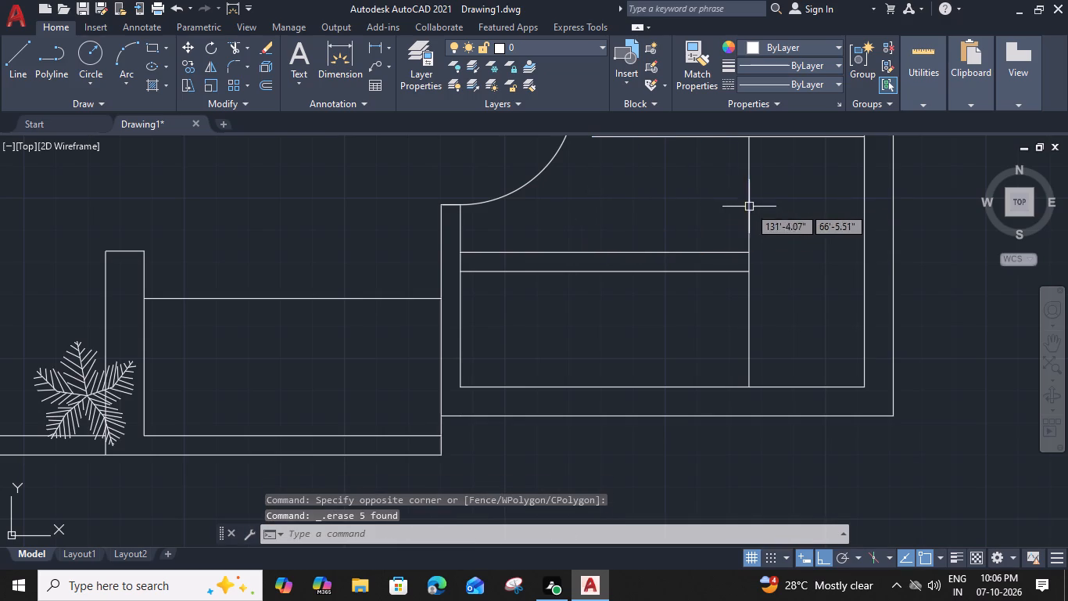
pyautogui.press('o')
pyautogui.press('space')
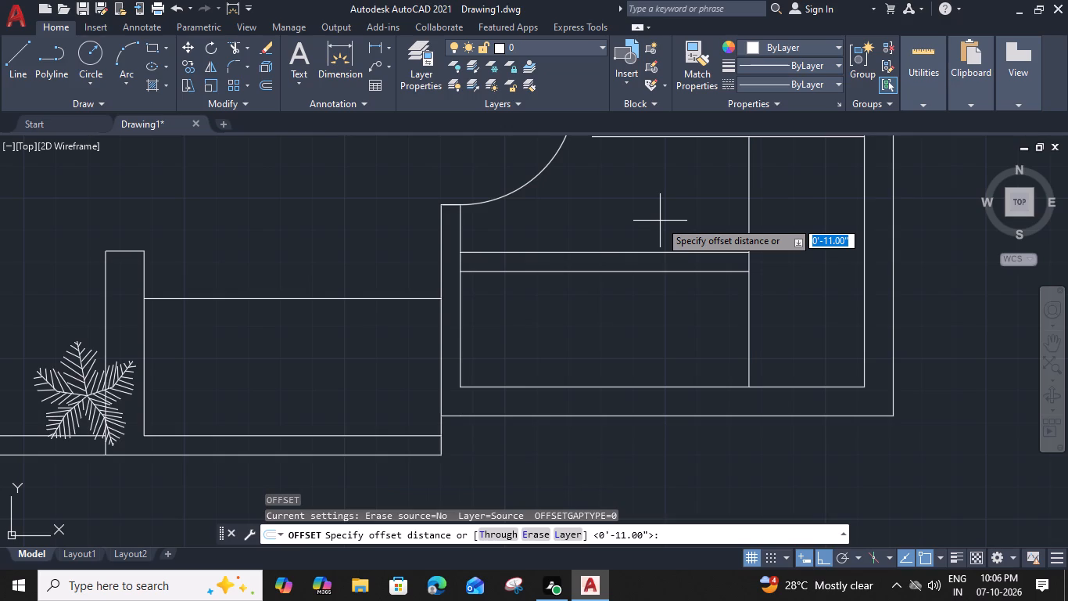
pyautogui.write('11"')
pyautogui.press('Return')
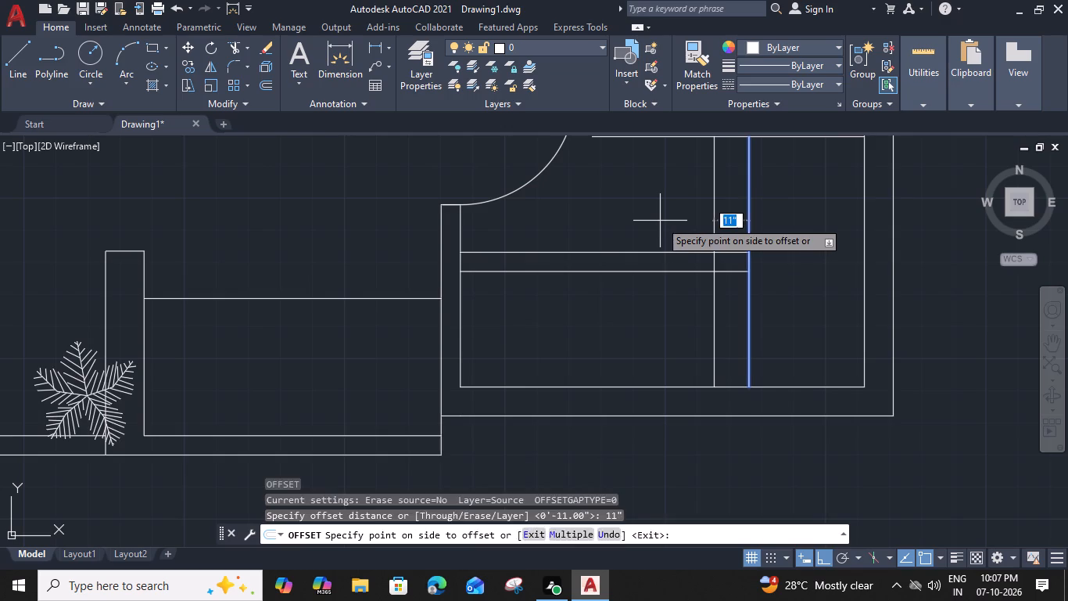
pyautogui.click(660, 221)
pyautogui.click(711, 208)
pyautogui.click(641, 214)
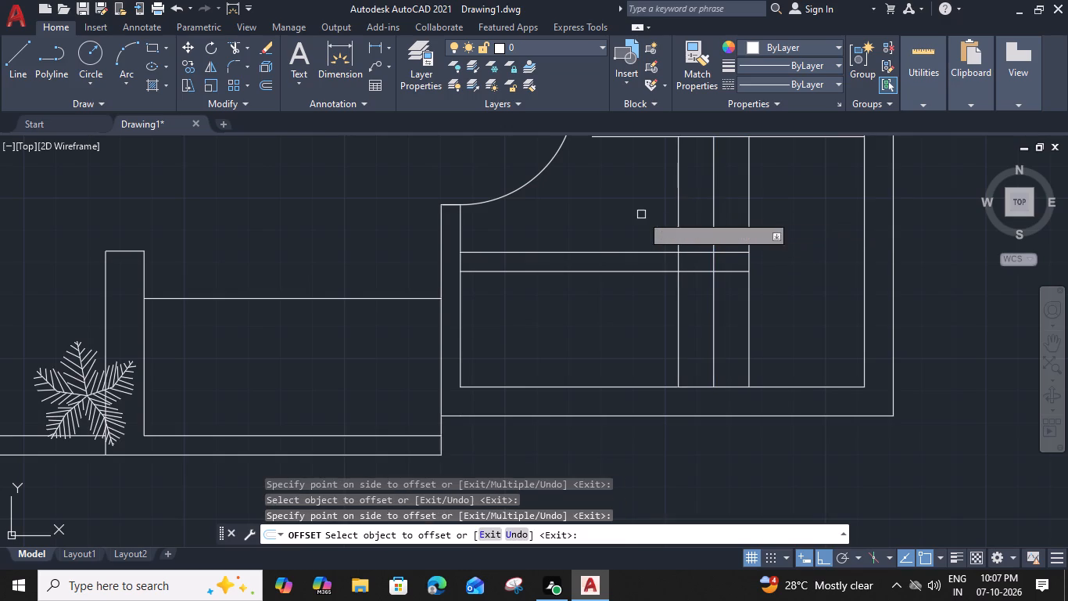
pyautogui.moveTo(677, 218); pyautogui.dragTo(664, 218)
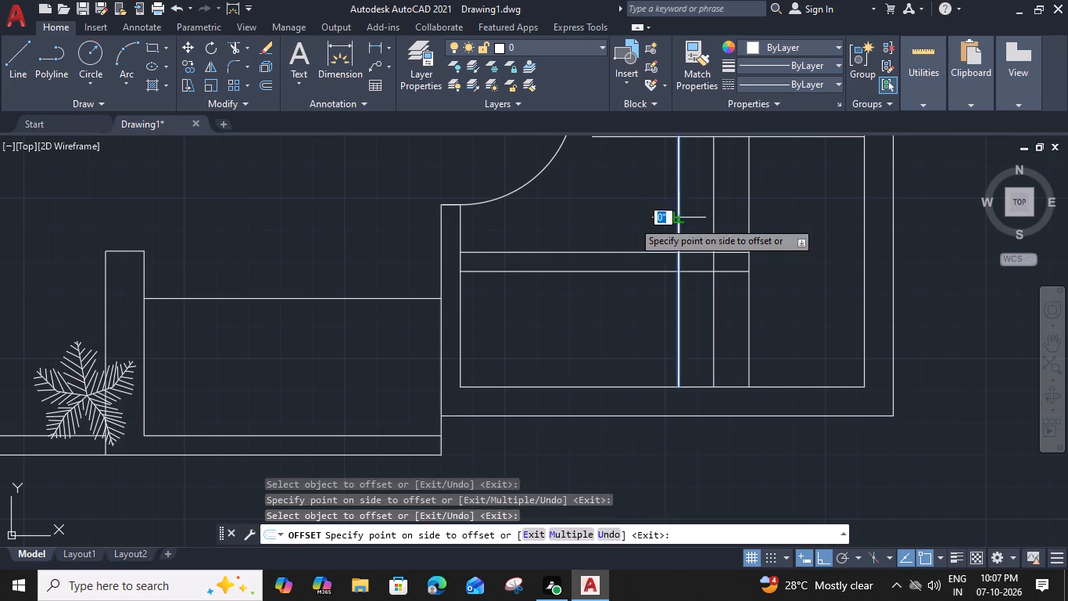
pyautogui.click(579, 224)
pyautogui.click(644, 215)
pyautogui.click(575, 225)
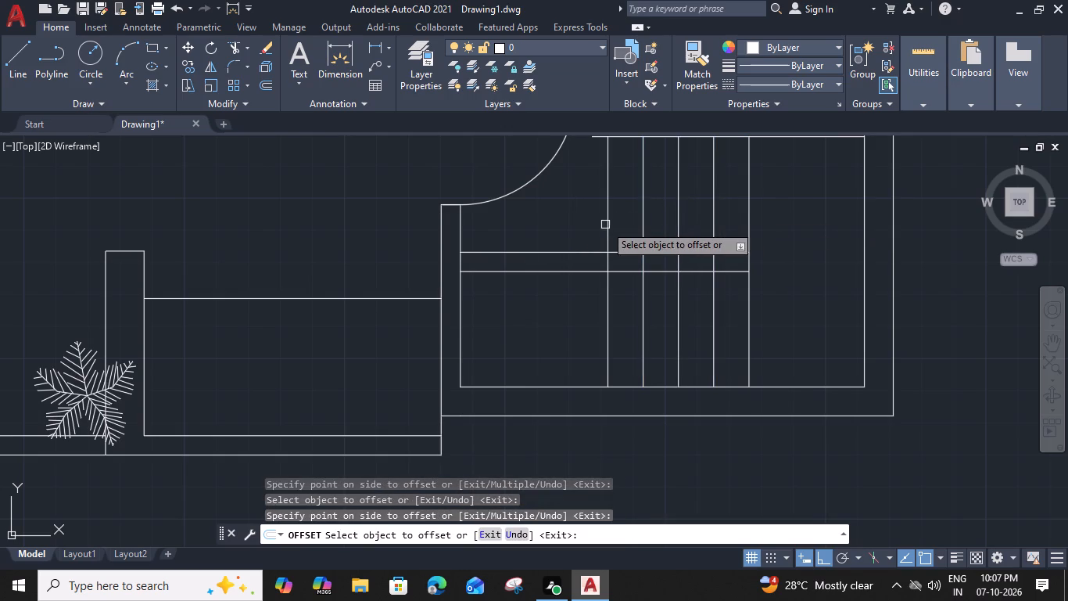
pyautogui.click(607, 225)
pyautogui.click(554, 232)
pyautogui.click(573, 230)
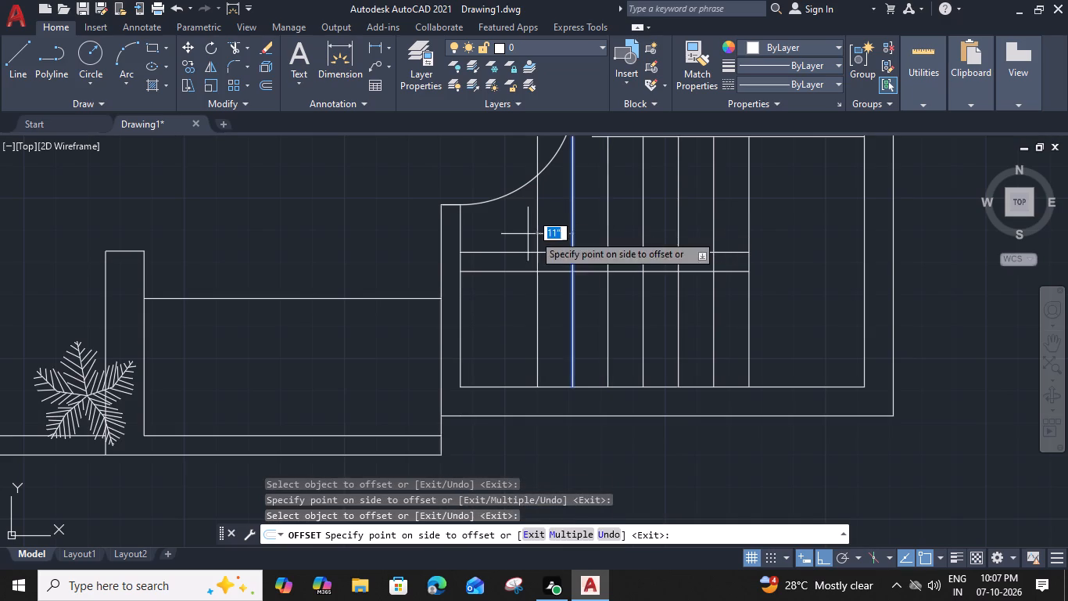
pyautogui.click(489, 239)
pyautogui.click(538, 236)
pyautogui.click(471, 245)
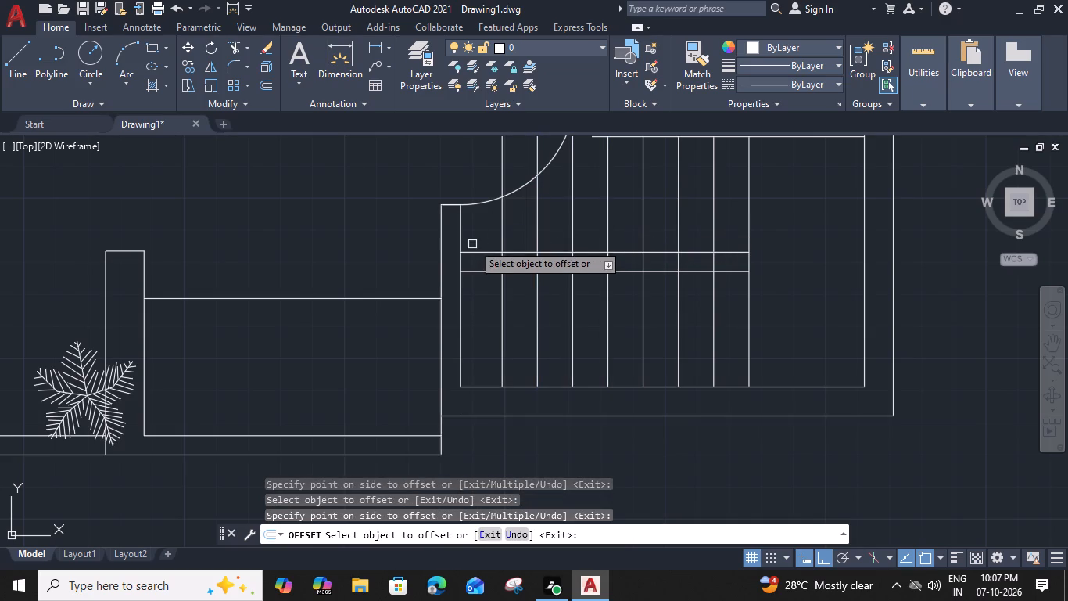
pyautogui.click(500, 233)
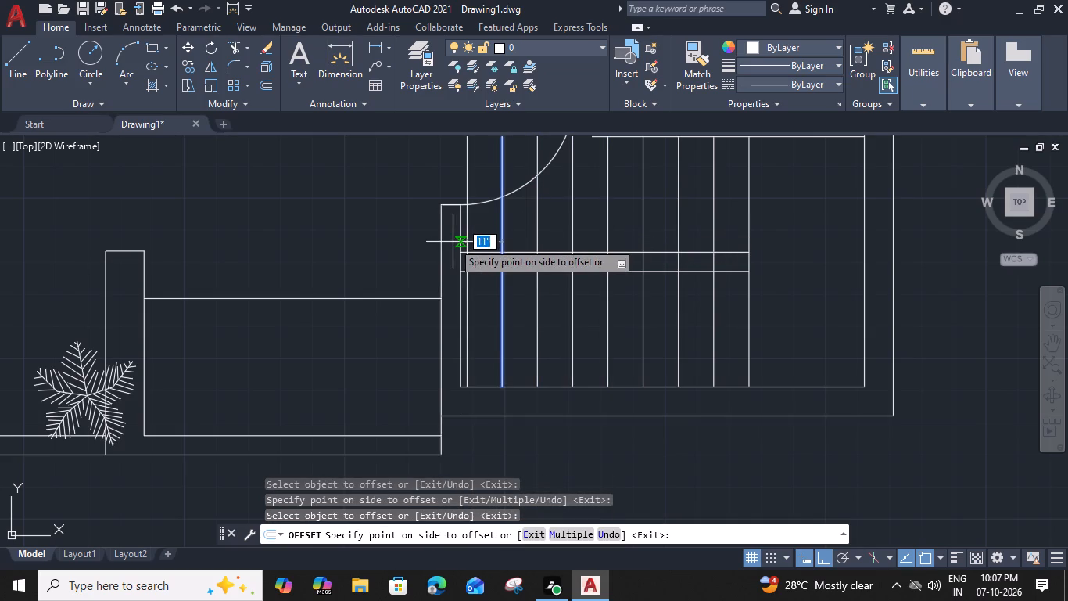
pyautogui.press('Escape')
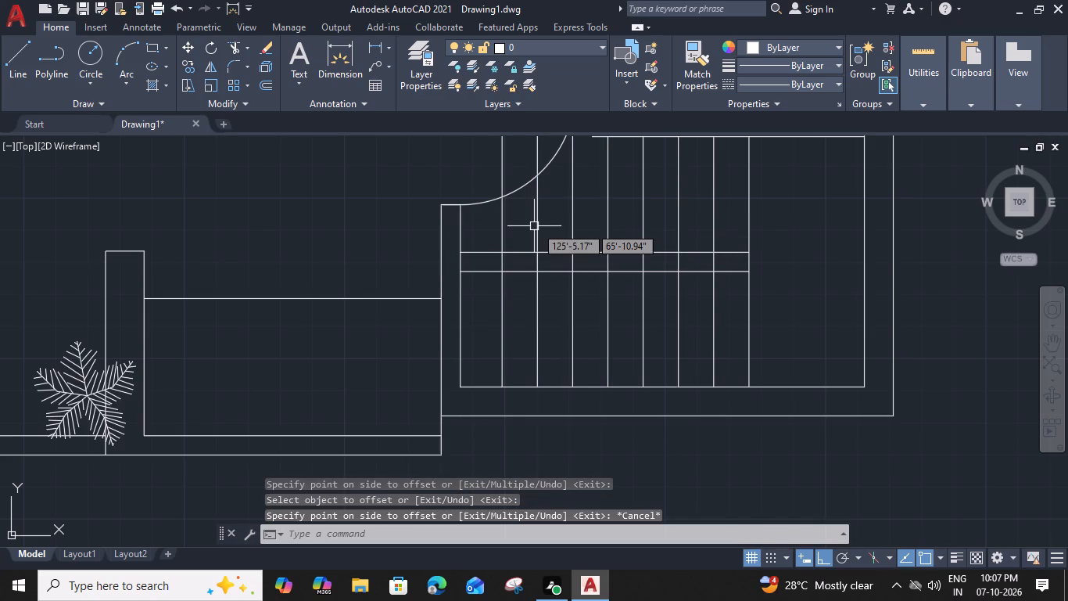
# Trim the seven 11"-spaced vertical lines where they cross between the middle pair of horizontal lines.
pyautogui.write('tr')
pyautogui.press('space')
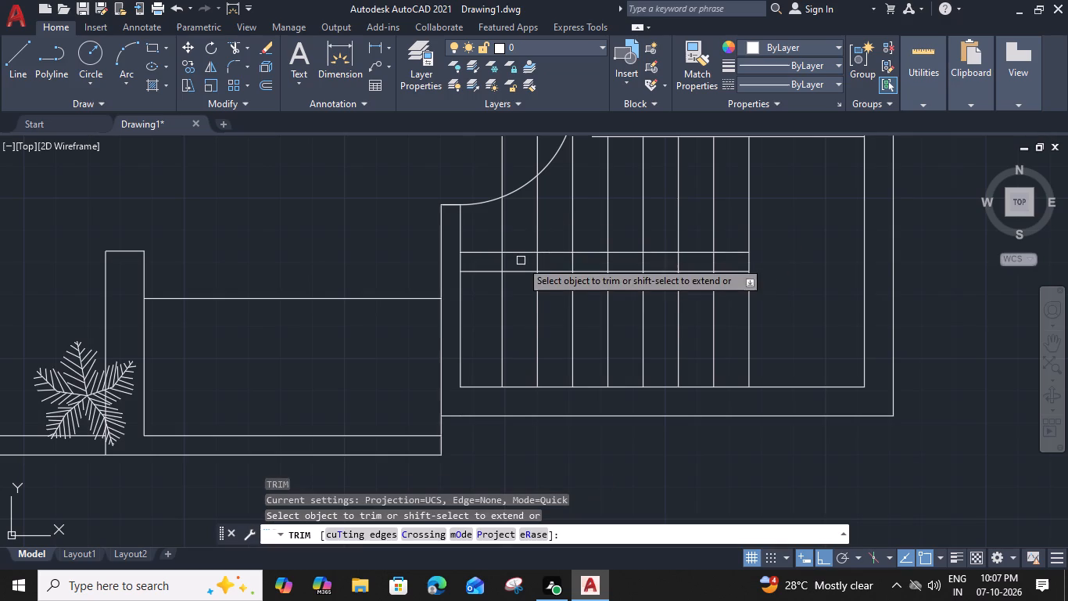
pyautogui.scroll(1, 510, 259)
pyautogui.click(489, 264)
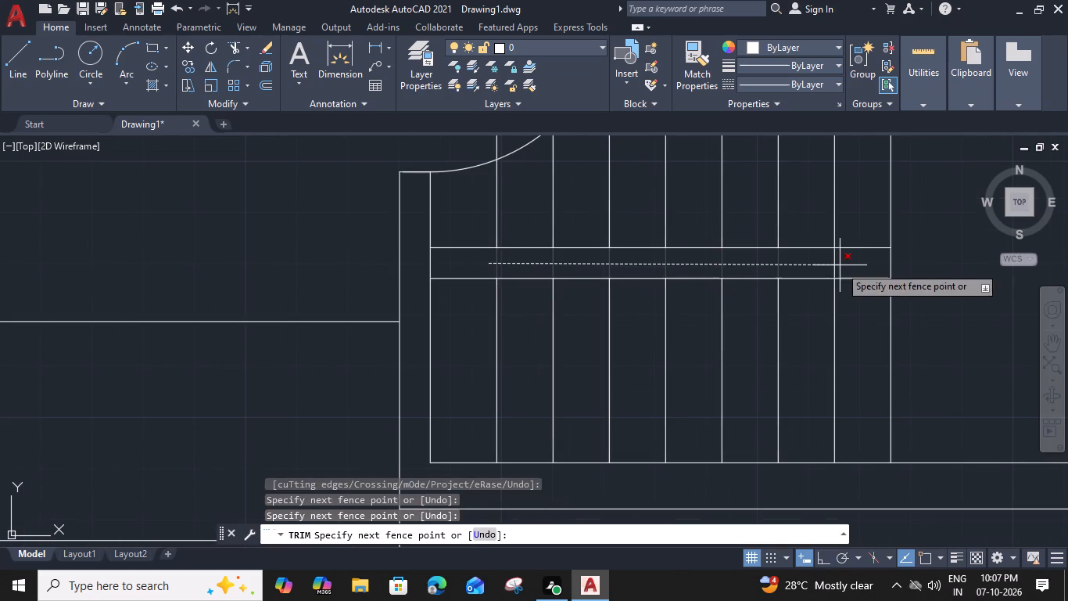
pyautogui.click(845, 266)
pyautogui.press('Escape')
# Offset both middle horizontal lines 1" toward each other, and the long vertical line 1" toward the spaced lines.
pyautogui.click(858, 279)
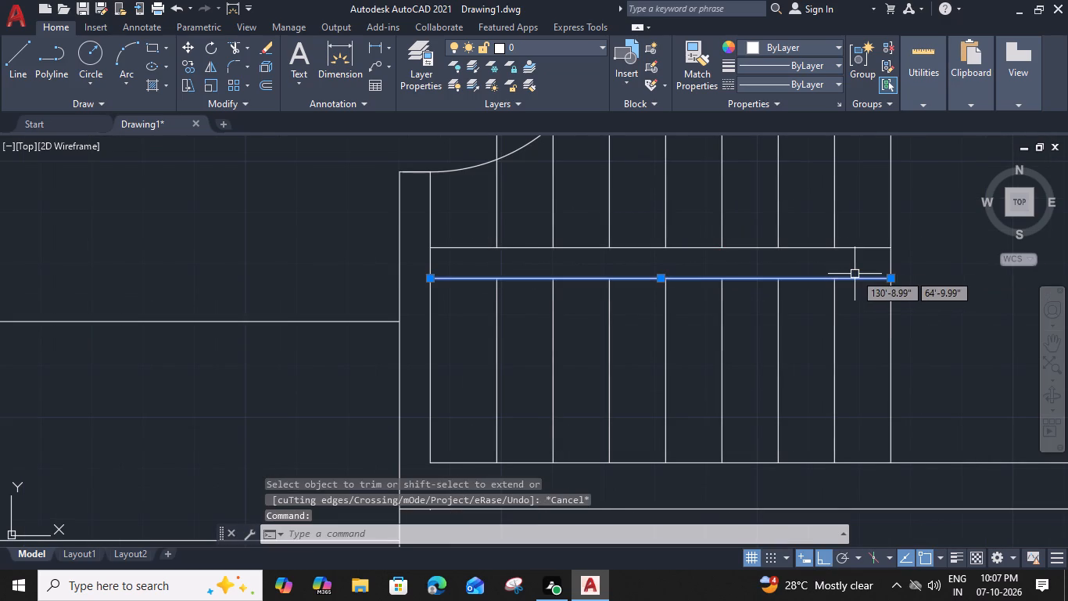
pyautogui.press('o')
pyautogui.press('space')
pyautogui.press('1')
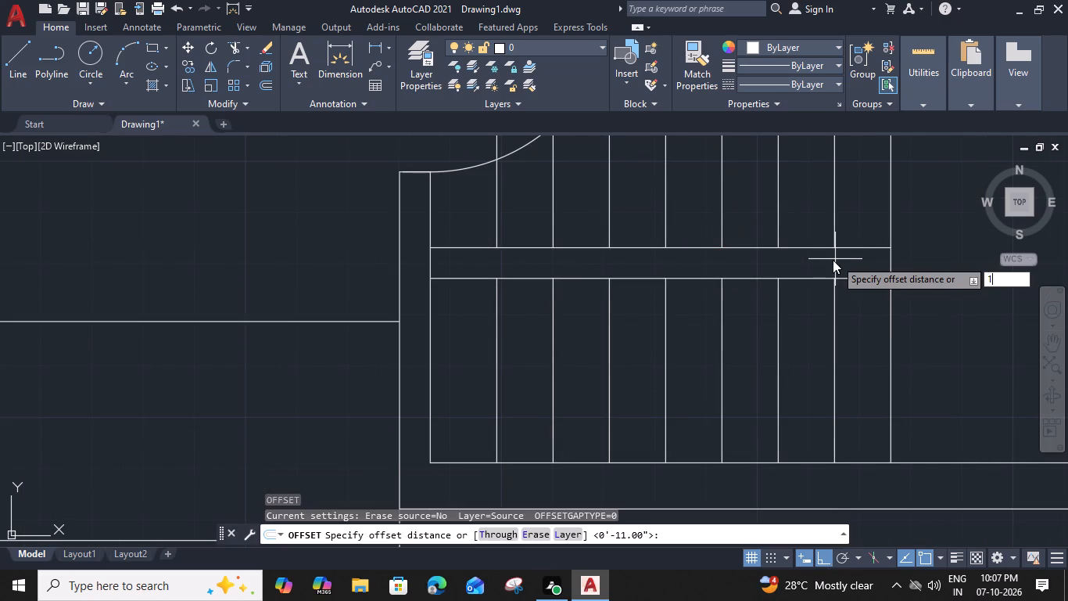
pyautogui.hotkey('shift', '"')
pyautogui.press('Return')
pyautogui.click(834, 259)
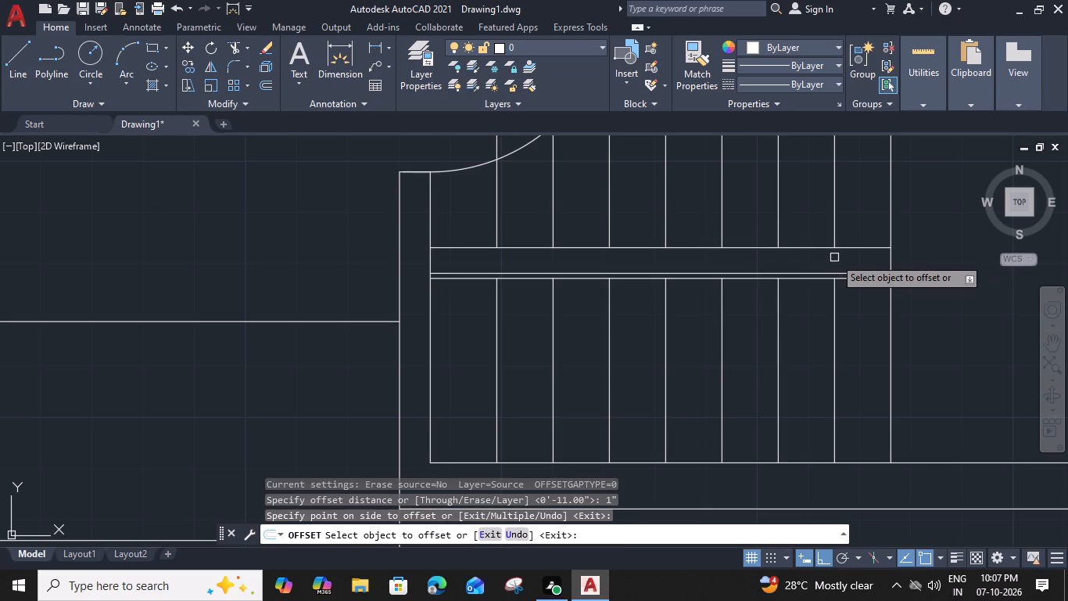
pyautogui.click(857, 247)
pyautogui.click(858, 265)
pyautogui.moveTo(891, 261); pyautogui.dragTo(882, 261)
pyautogui.click(860, 264)
pyautogui.press('Escape')
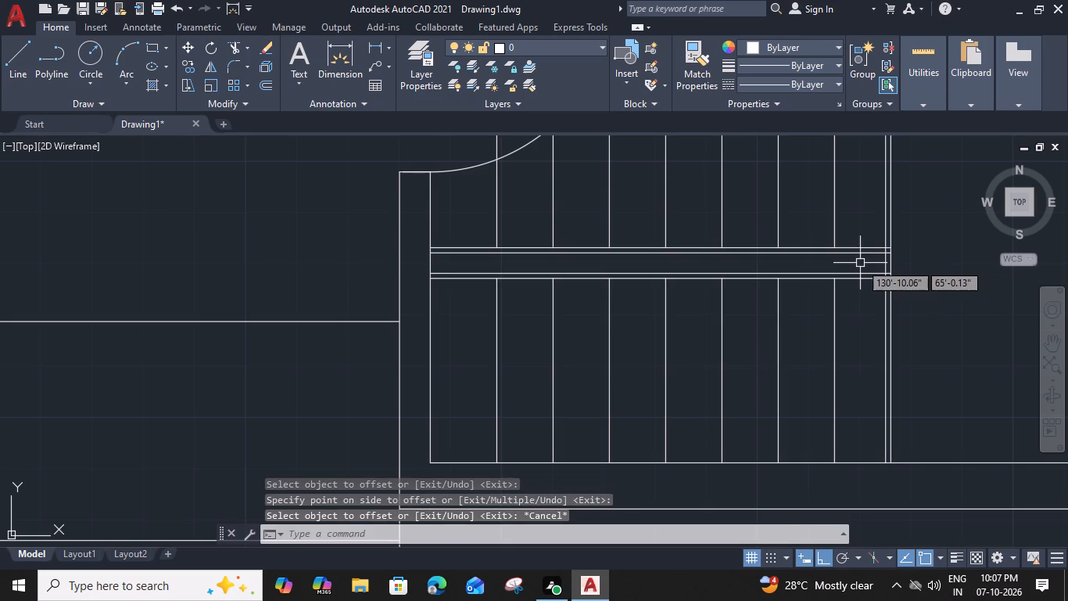
# Trim the overlapping ends of the 1" offset lines into clean corners at the landing end of the middle strip.
pyautogui.press('t')
pyautogui.press('r')
pyautogui.press('space')
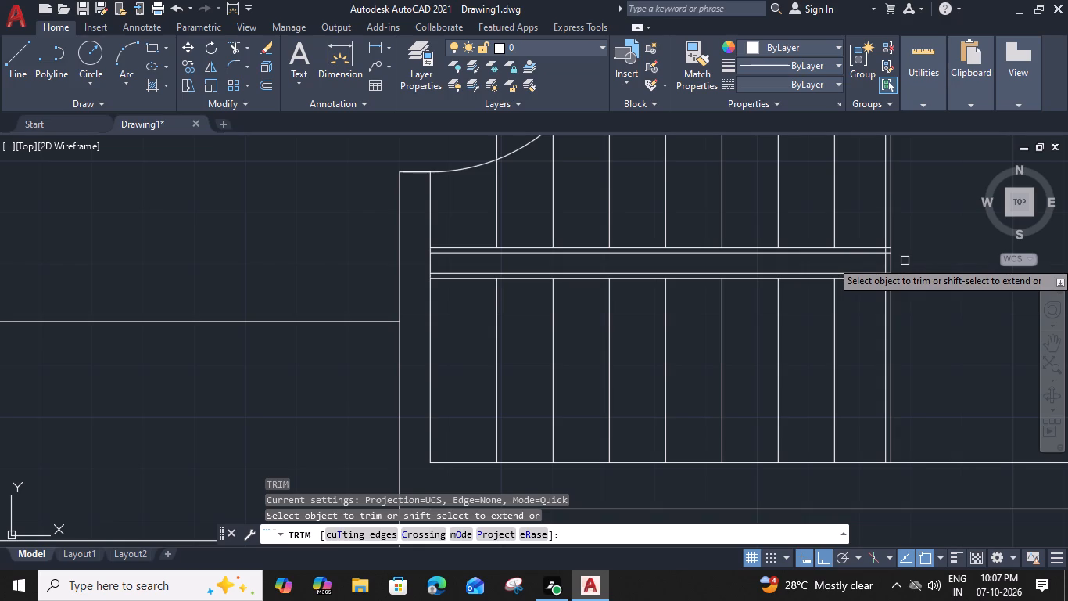
pyautogui.moveTo(851, 226); pyautogui.dragTo(726, 257, button='middle')
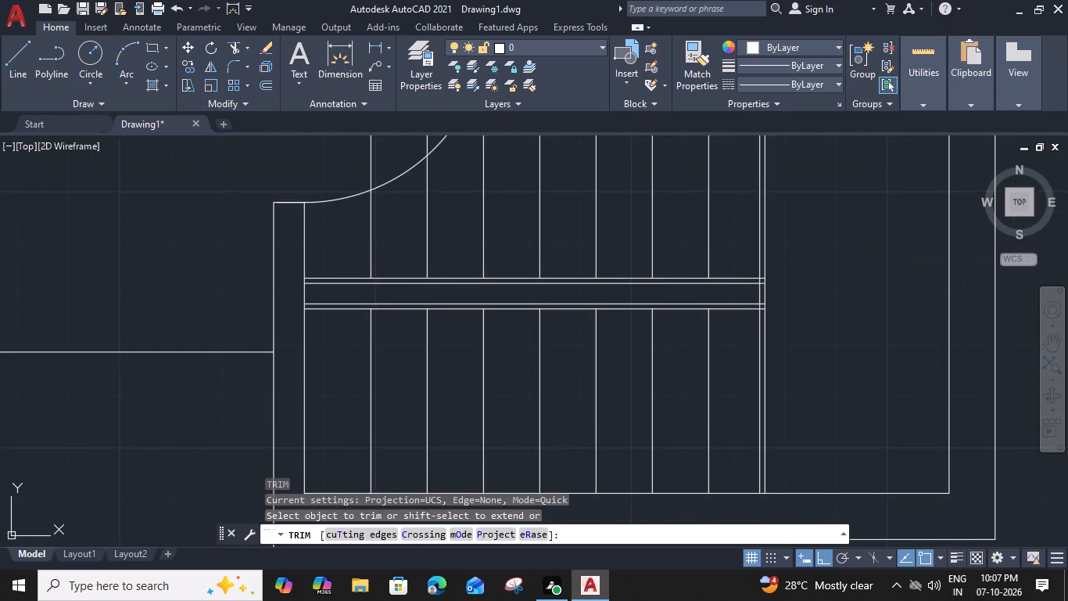
pyautogui.scroll(3, 752, 281)
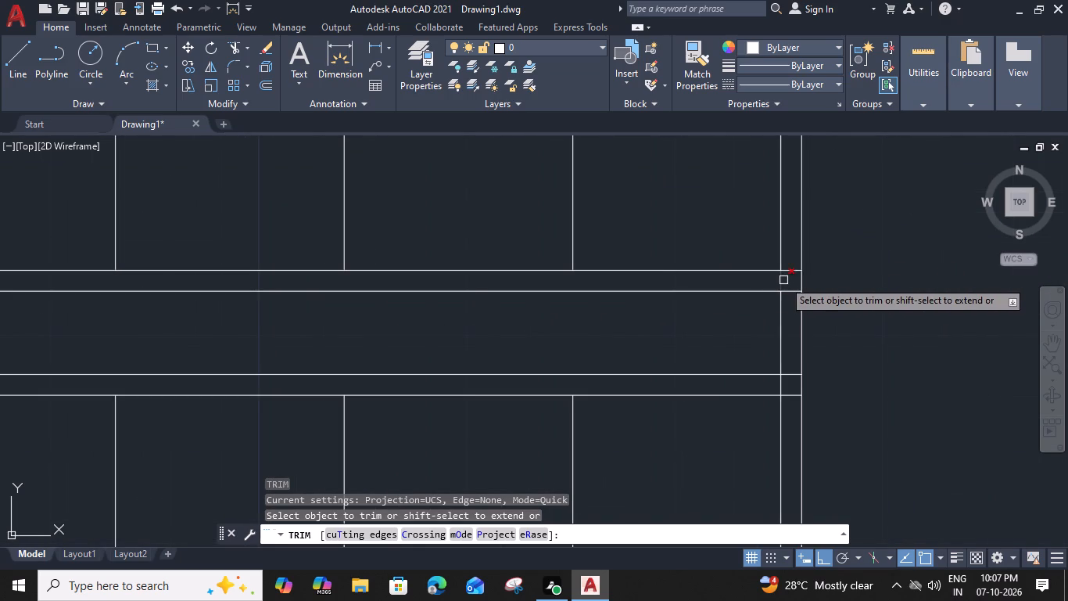
pyautogui.click(783, 280)
pyautogui.click(782, 391)
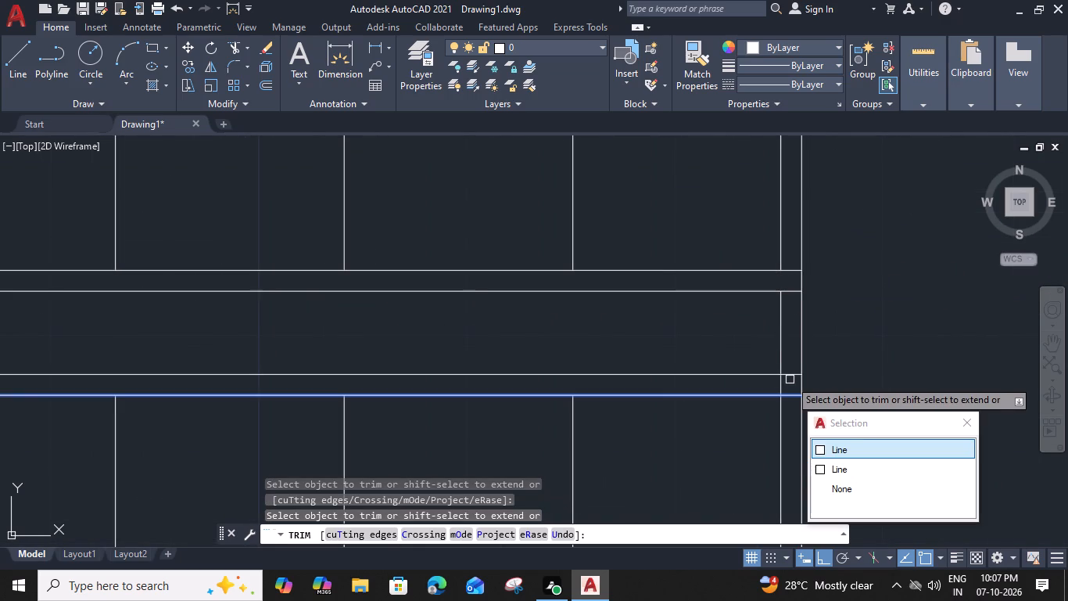
pyautogui.click(783, 381)
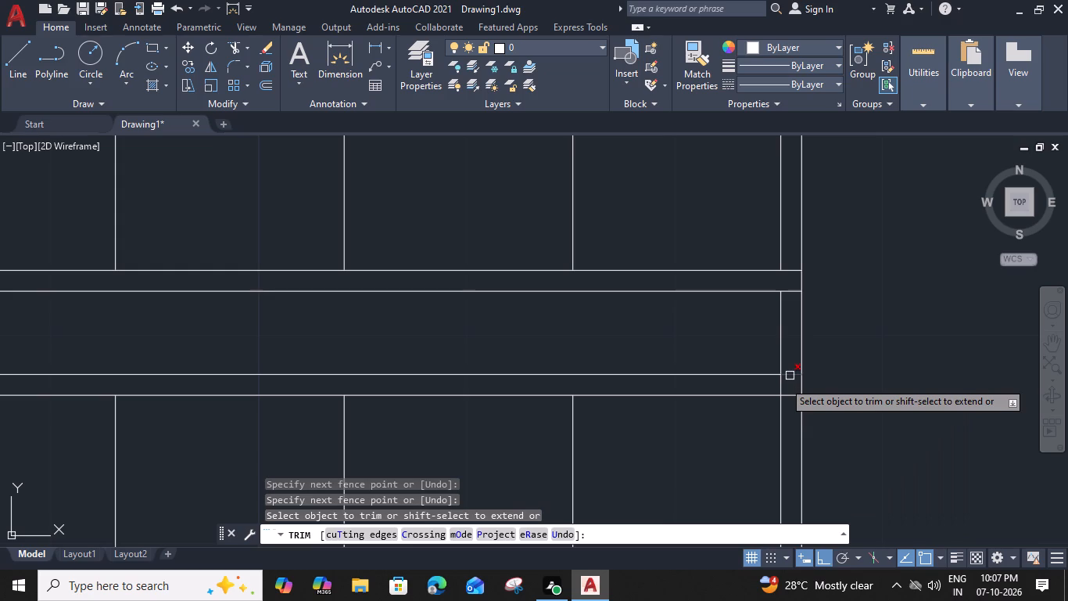
pyautogui.click(780, 384)
pyautogui.click(788, 378)
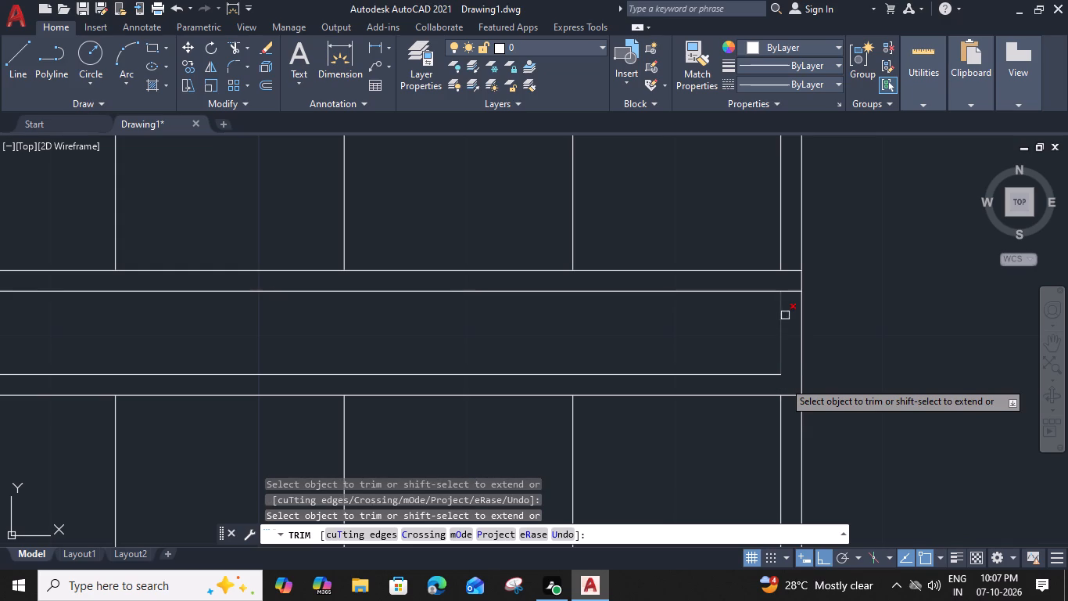
pyautogui.click(794, 292)
pyautogui.press('Escape')
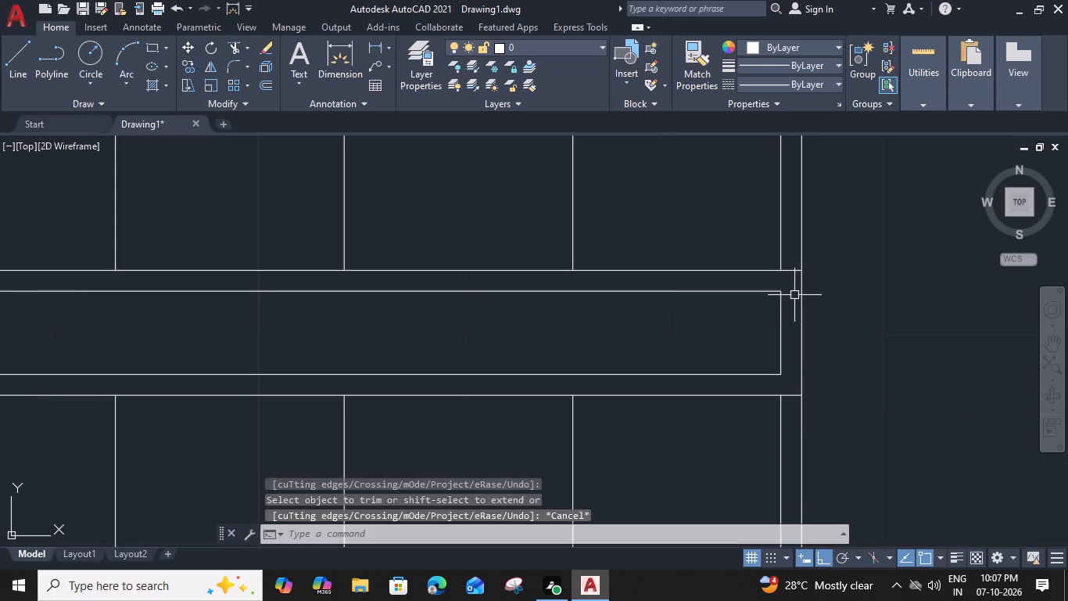
# Erase the two leftover pieces of the 1" offset vertical line above and below the middle strip.
pyautogui.click(780, 429)
pyautogui.press('Delete')
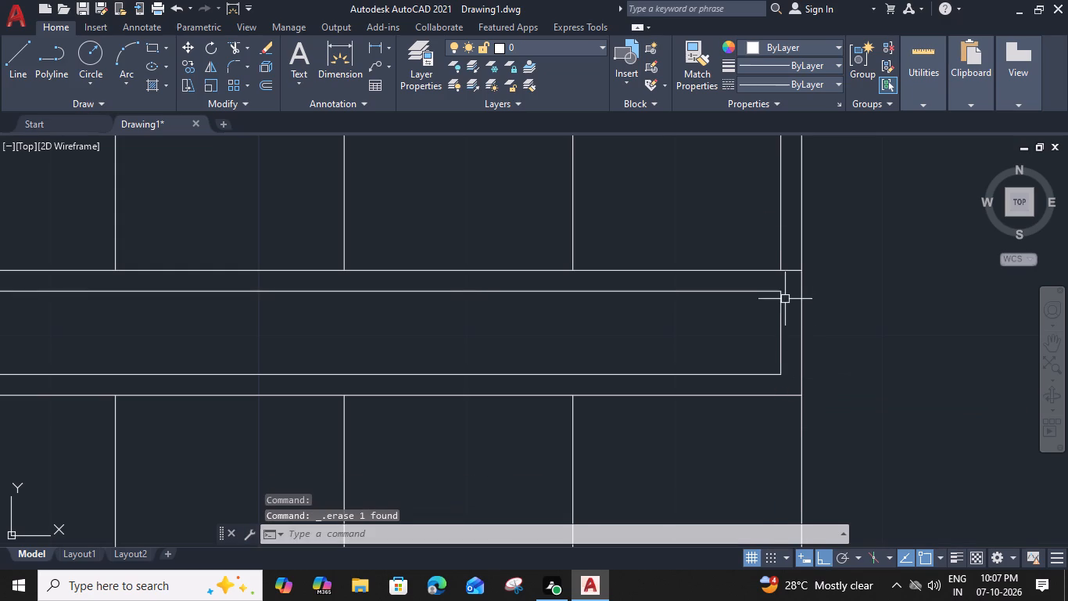
pyautogui.click(782, 225)
pyautogui.press('Delete')
pyautogui.scroll(-3, 776, 218)
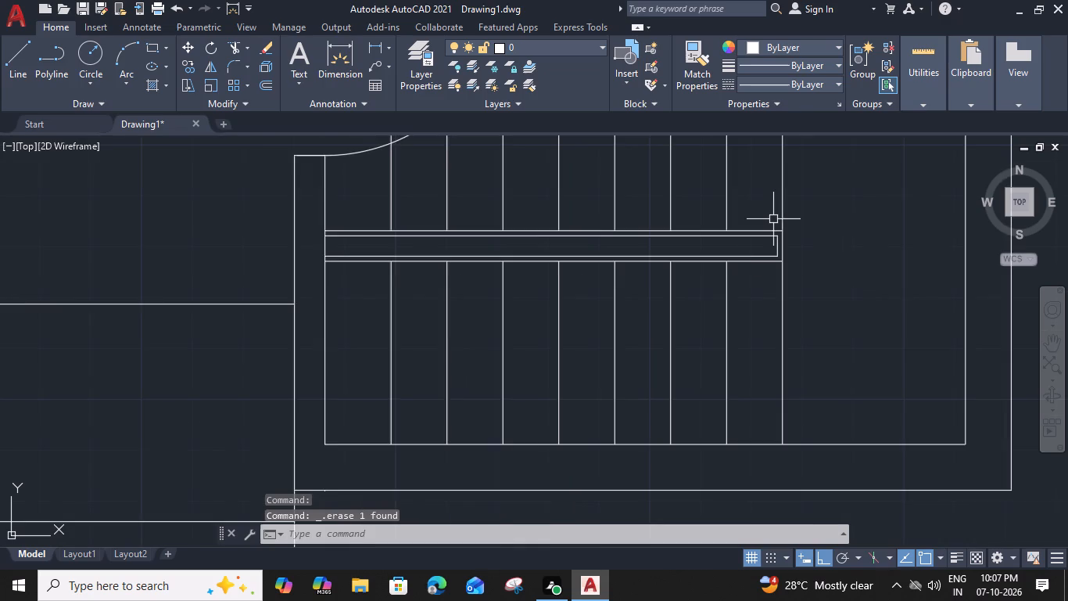
pyautogui.scroll(-2, 730, 299)
pyautogui.moveTo(730, 304); pyautogui.dragTo(729, 332, button='middle')
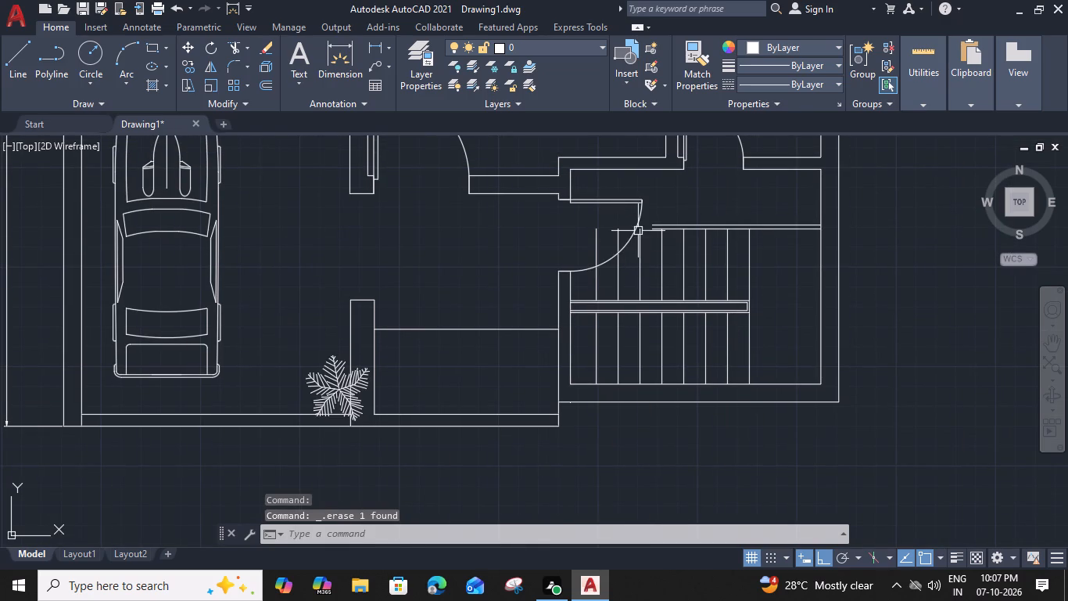
# Extend the upper horizontal pair to the stair line beside the door swing, close its end, and trim the overhang.
pyautogui.scroll(1, 661, 225)
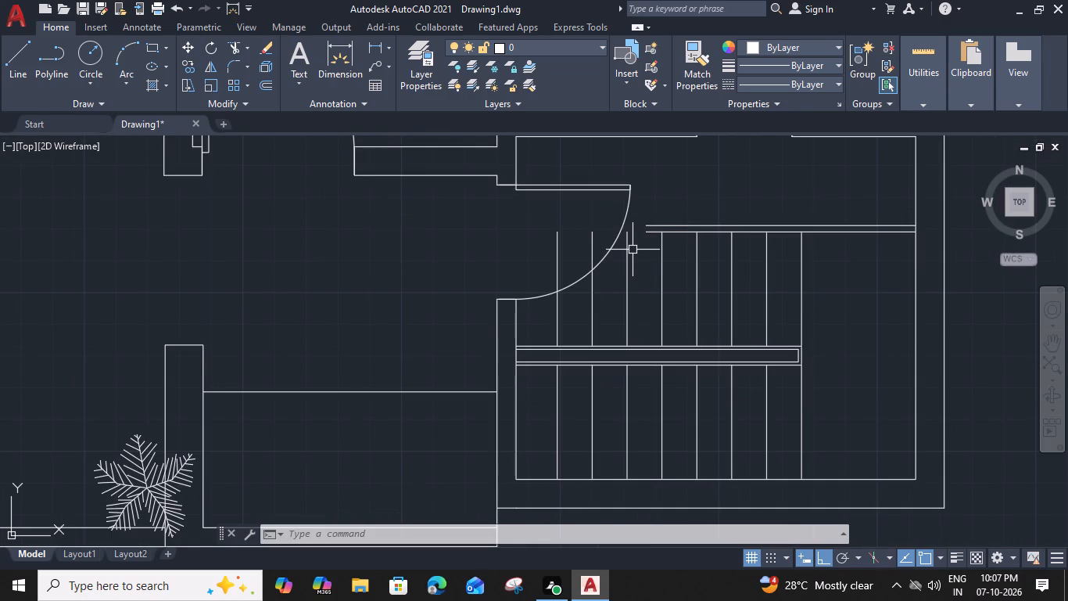
pyautogui.write('ex')
pyautogui.press('space')
pyautogui.click(654, 232)
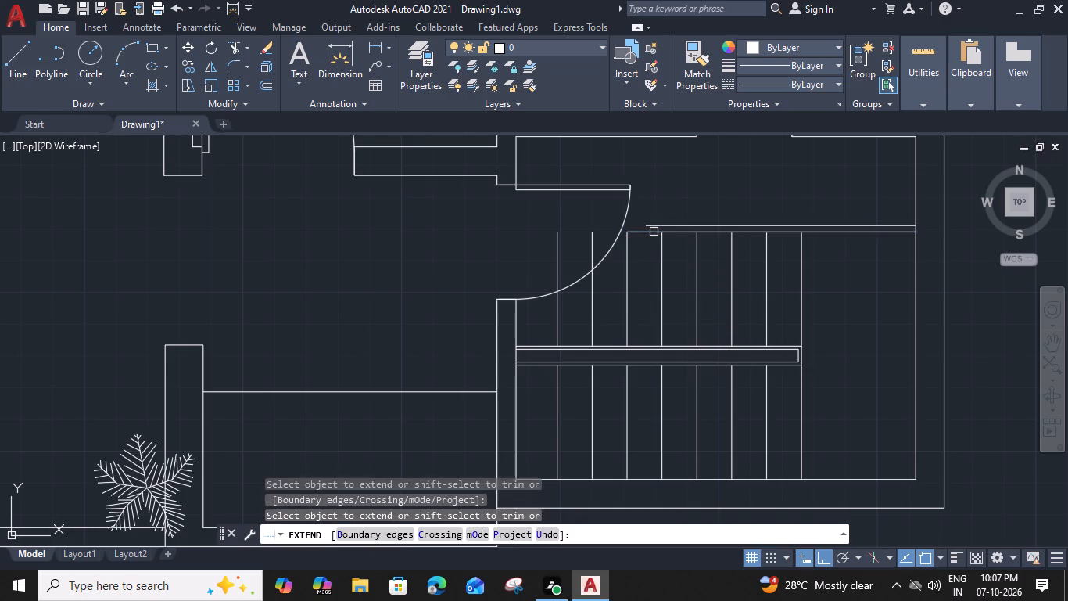
pyautogui.click(654, 226)
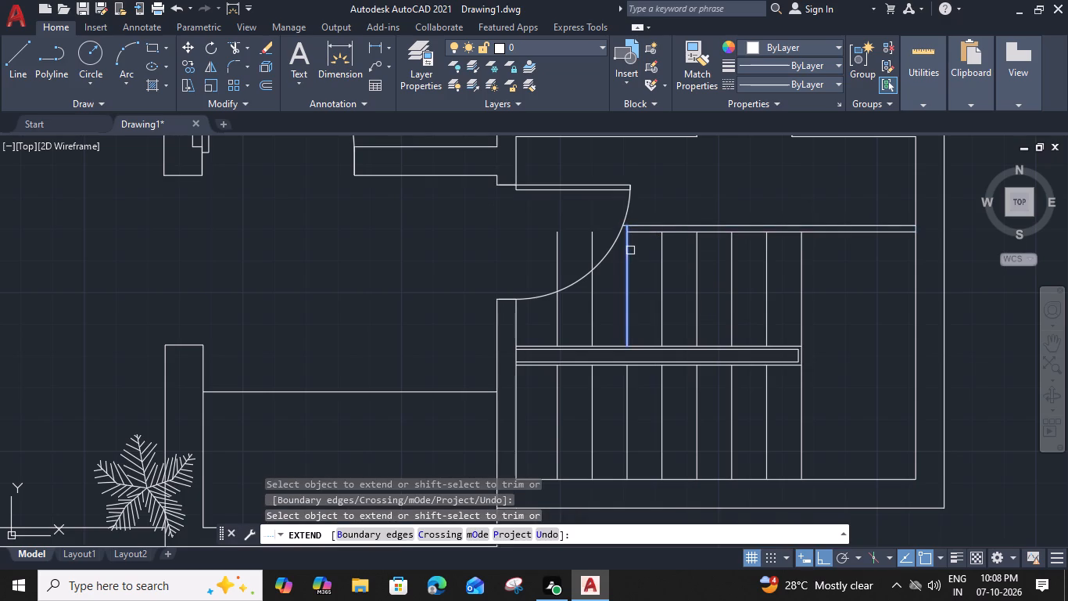
pyautogui.click(630, 250)
pyautogui.scroll(4, 624, 215)
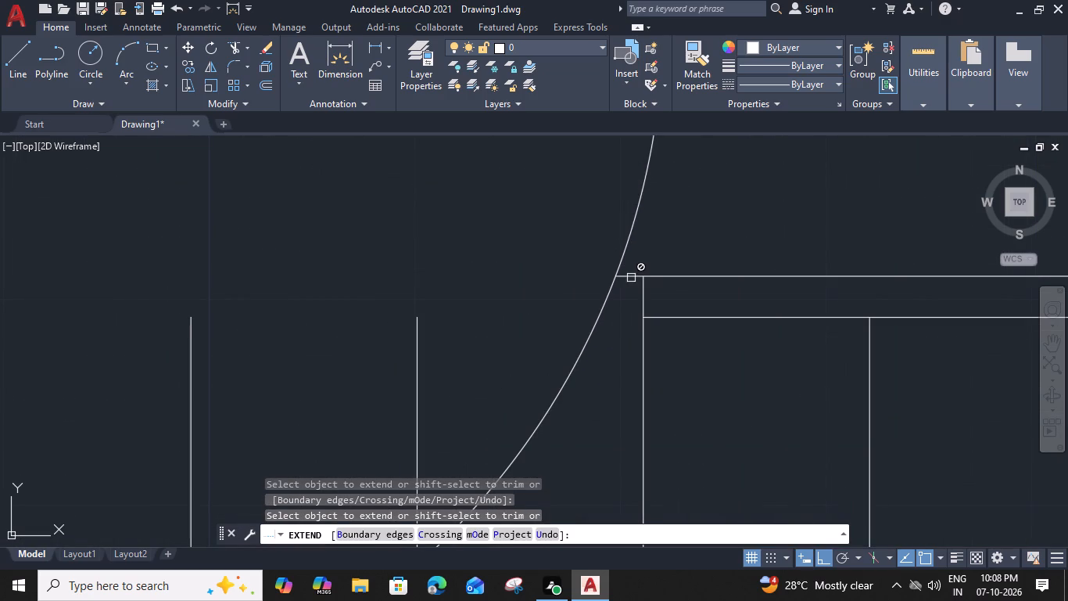
pyautogui.keyDown('shift'); pyautogui.click(631, 278); pyautogui.keyUp('shift')
pyautogui.scroll(-3, 631, 278)
pyautogui.press('Escape')
# Erase the two upper stair lines that cross the door swing.
pyautogui.moveTo(595, 292); pyautogui.dragTo(564, 302)
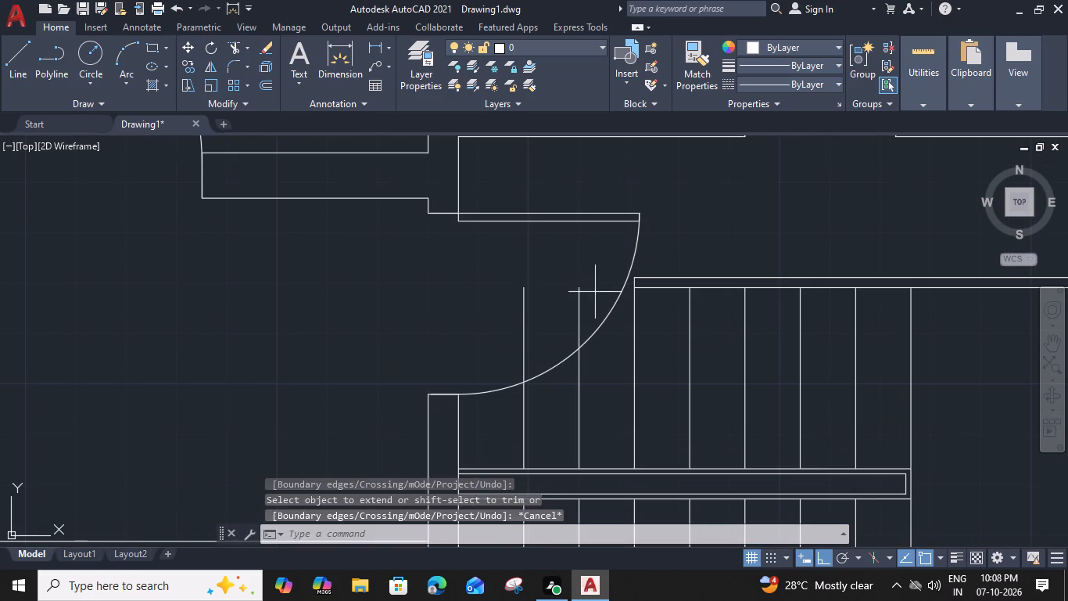
pyautogui.click(475, 315)
pyautogui.press('Delete')
pyautogui.scroll(-3, 479, 311)
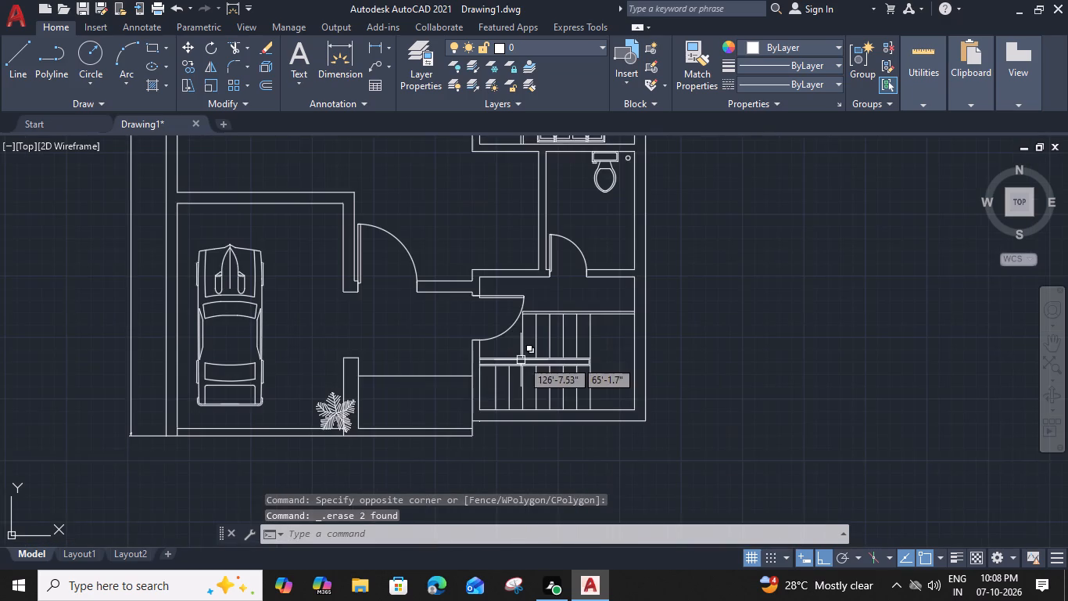
# Draw a short vertical line closing the upper 1" border of the middle strip, just beyond the upper stair lines on the door side.
pyautogui.moveTo(531, 327); pyautogui.dragTo(542, 286, button='middle')
pyautogui.scroll(3, 516, 325)
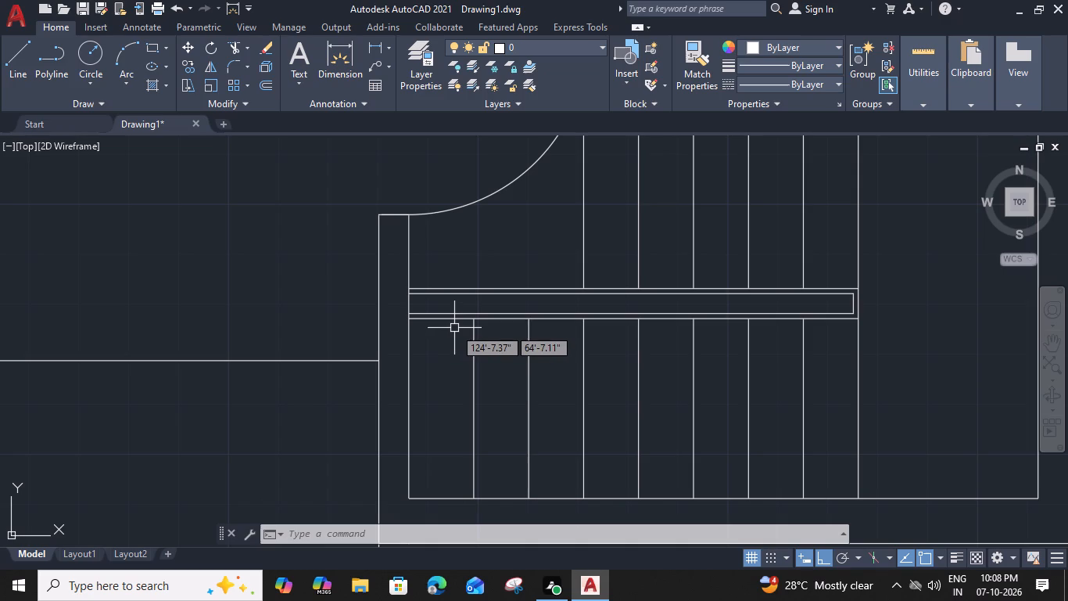
pyautogui.write('l')
pyautogui.press('space')
pyautogui.scroll(1, 498, 304)
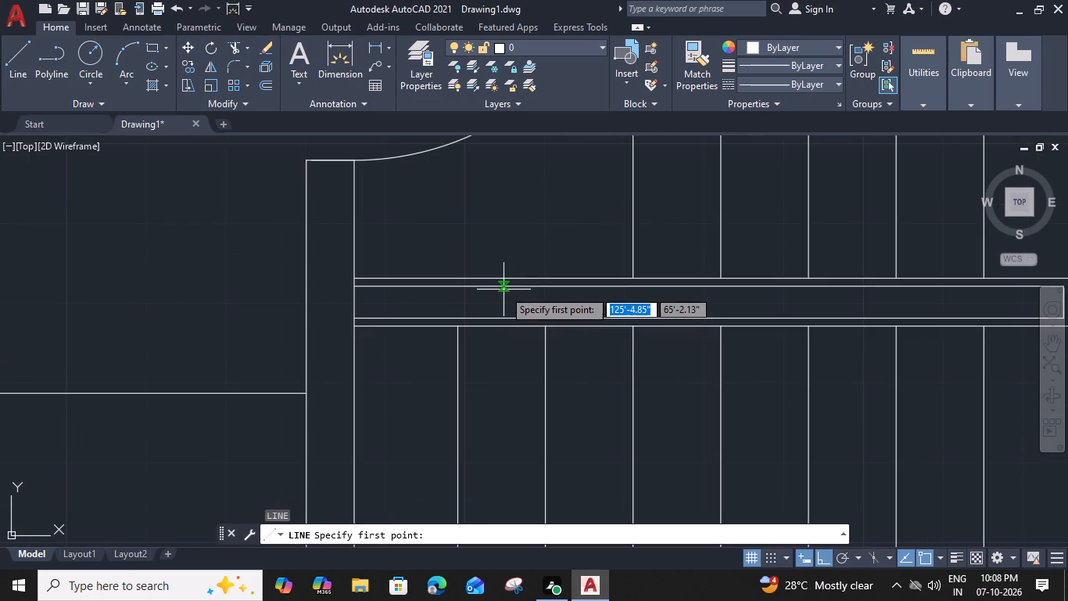
pyautogui.click(568, 286)
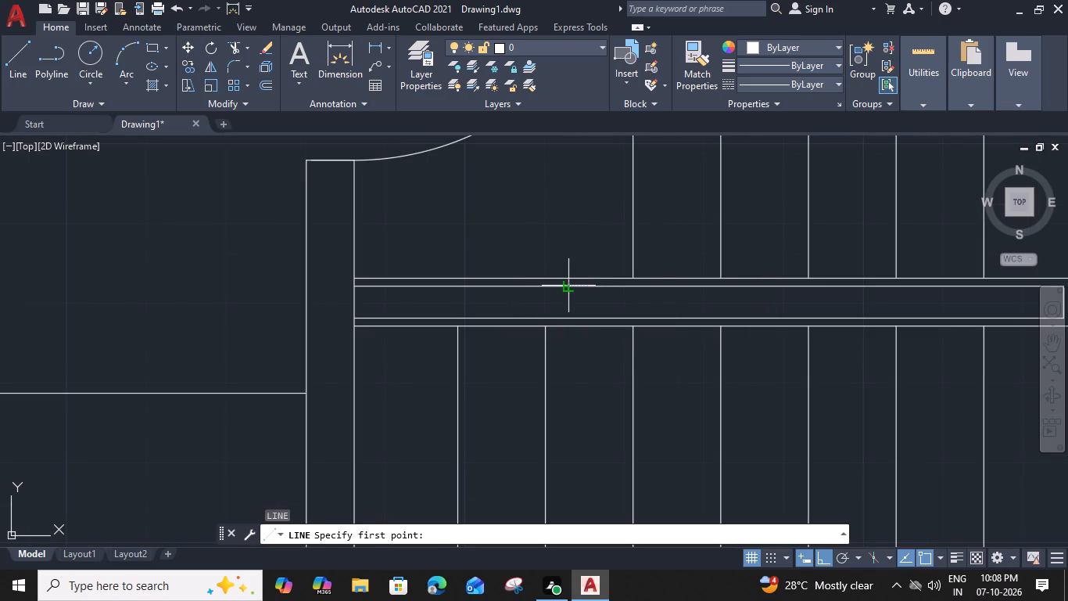
pyautogui.click(568, 277)
pyautogui.press('Escape')
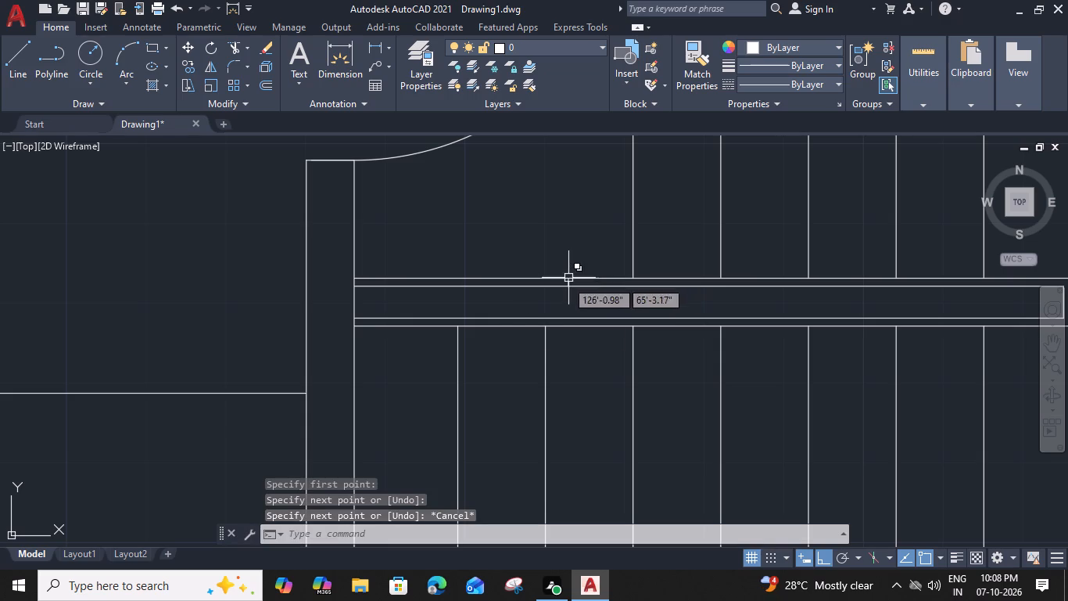
# Trim both upper border lines of the middle strip between the short closing line and the door-side wall.
pyautogui.write('tr')
pyautogui.press('space')
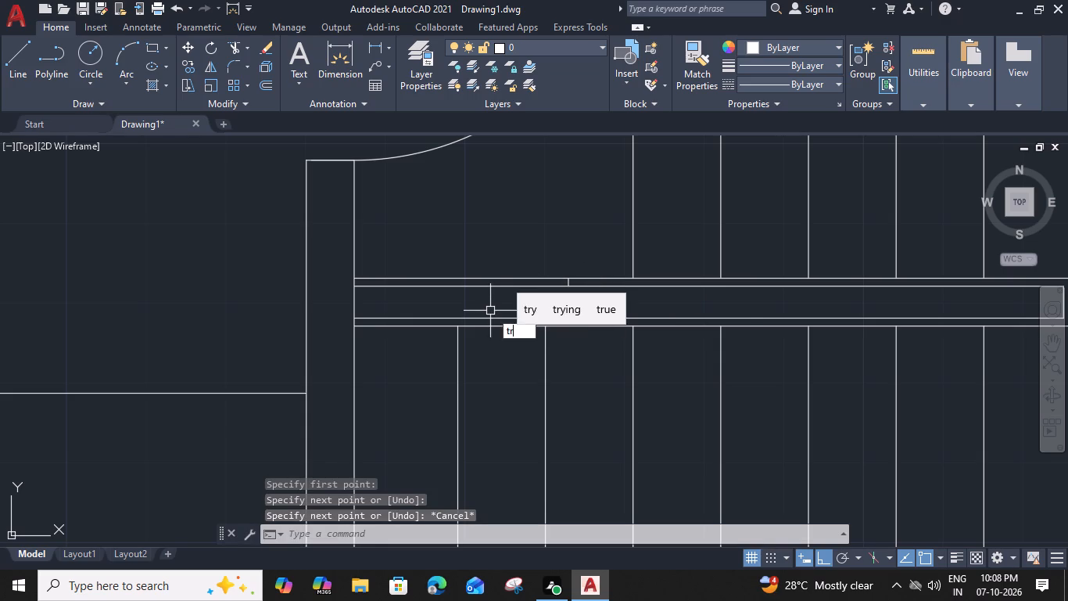
pyautogui.click(514, 287)
pyautogui.click(521, 278)
pyautogui.scroll(-3, 521, 282)
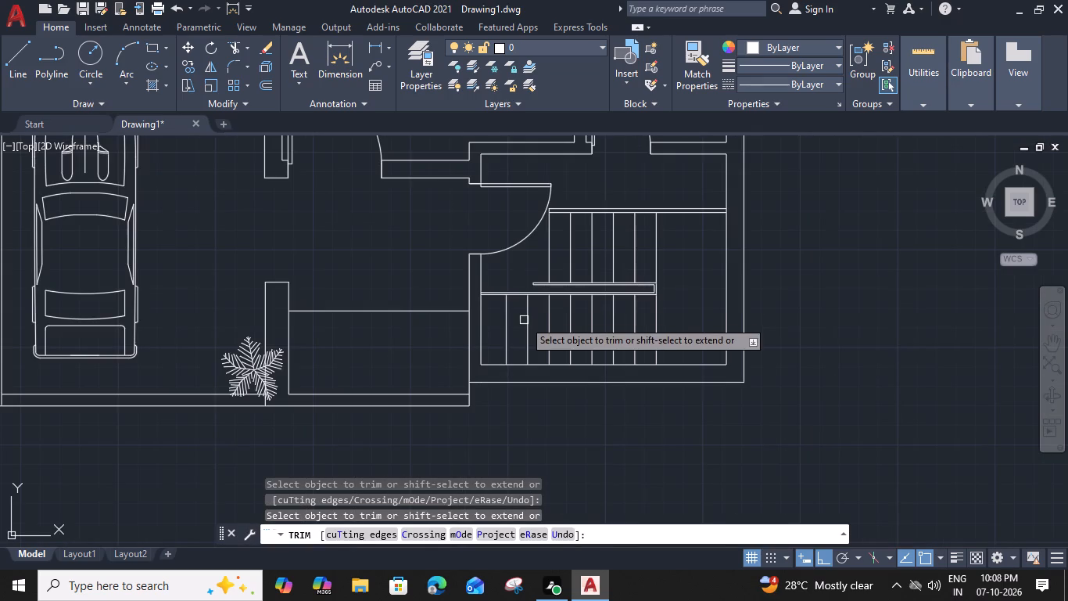
pyautogui.scroll(1, 500, 294)
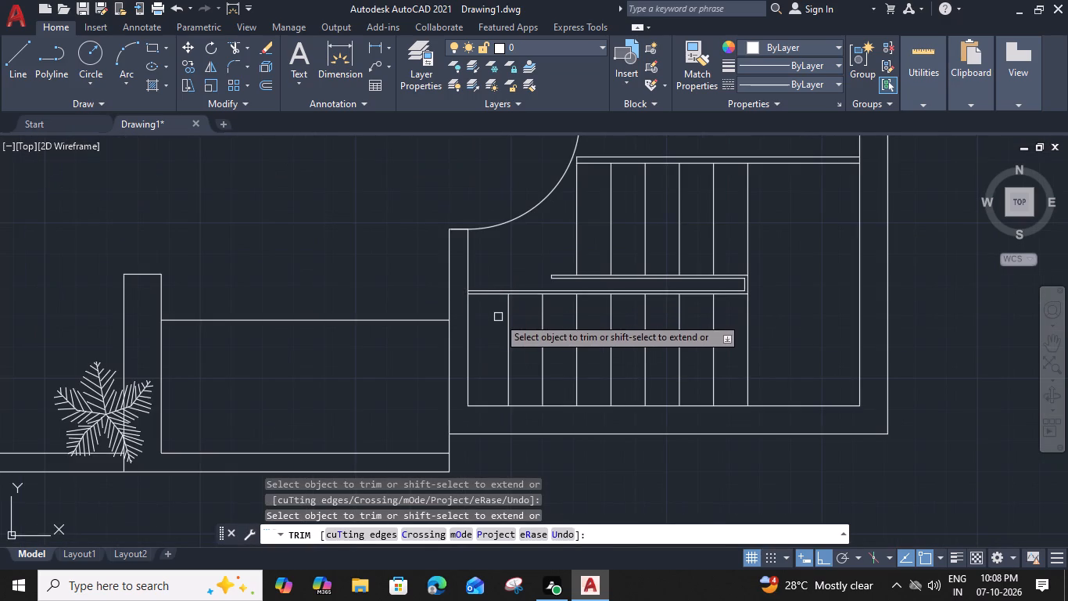
pyautogui.press('Escape')
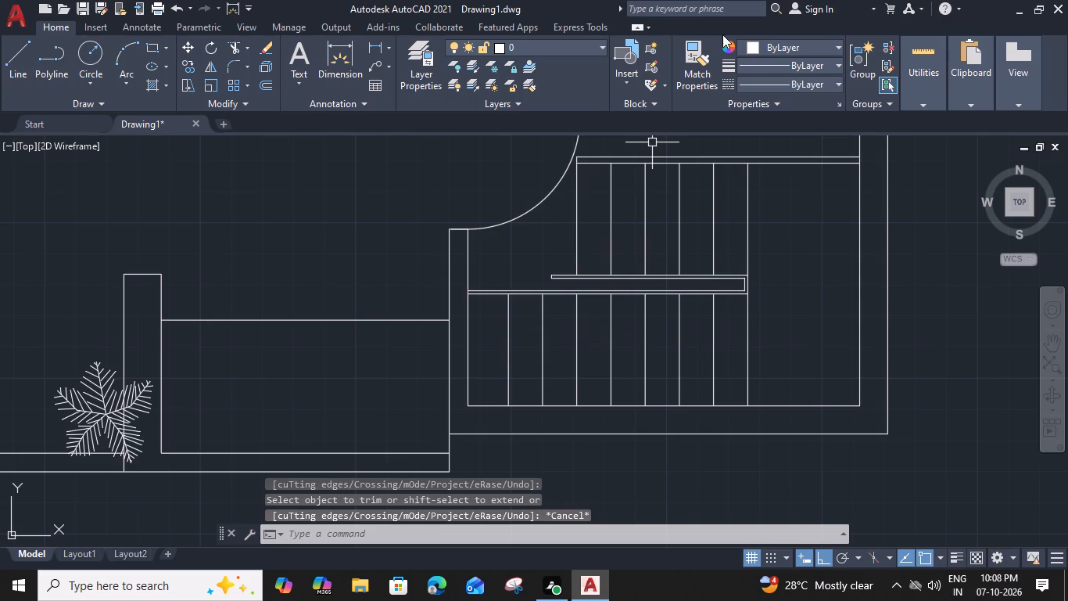
# Using a dashed ACAD linetype, draw a U-shaped line through the upper stairs, about 3'-7" down the landing, and back across the lower stairs.
pyautogui.click(801, 79)
pyautogui.click(804, 145)
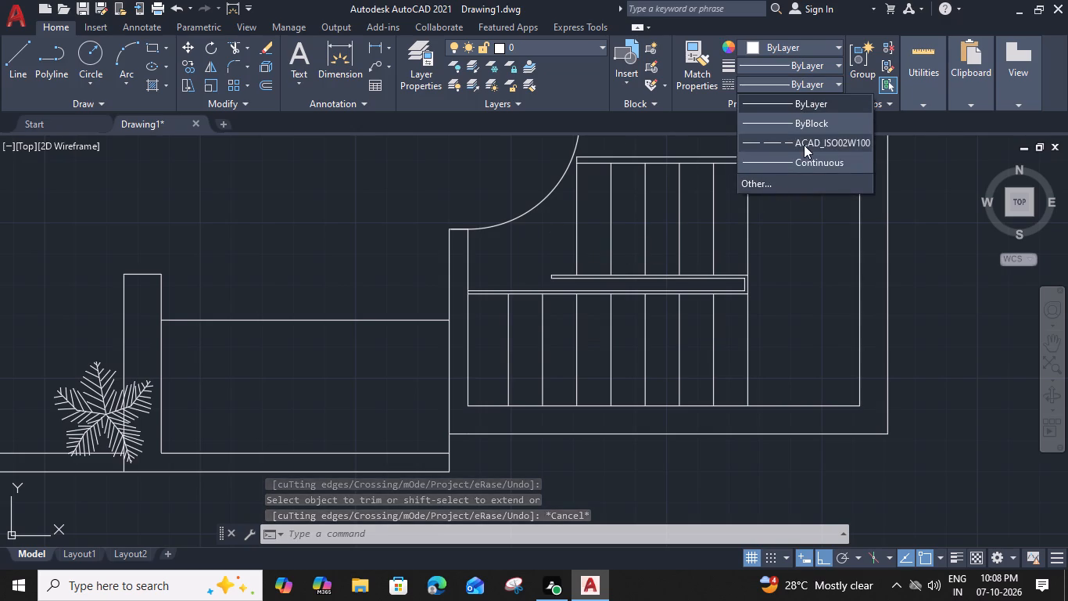
pyautogui.write('l')
pyautogui.press('space')
pyautogui.click(575, 214)
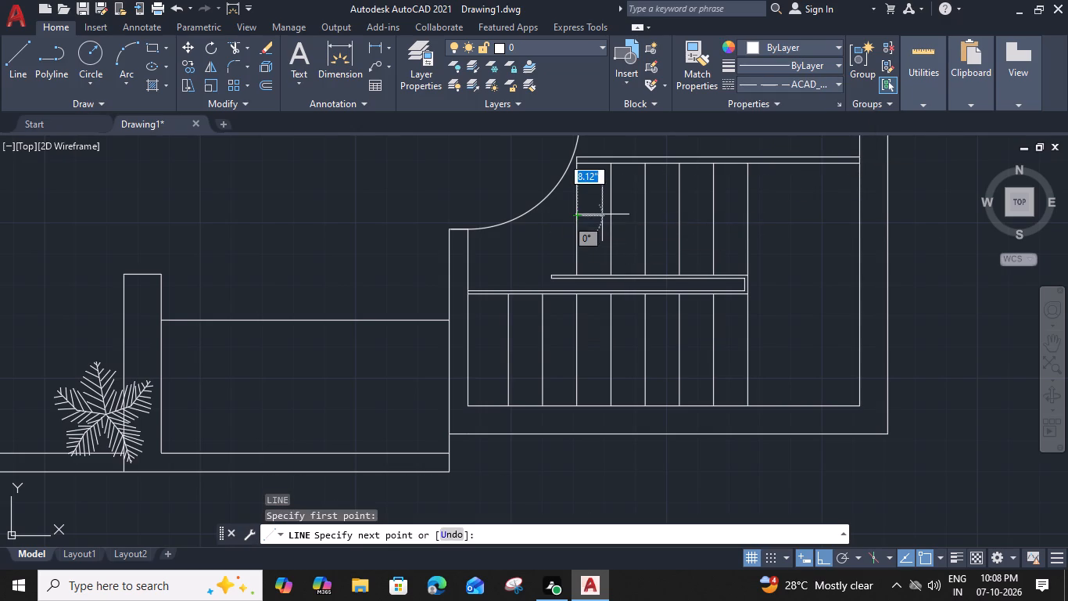
pyautogui.click(808, 215)
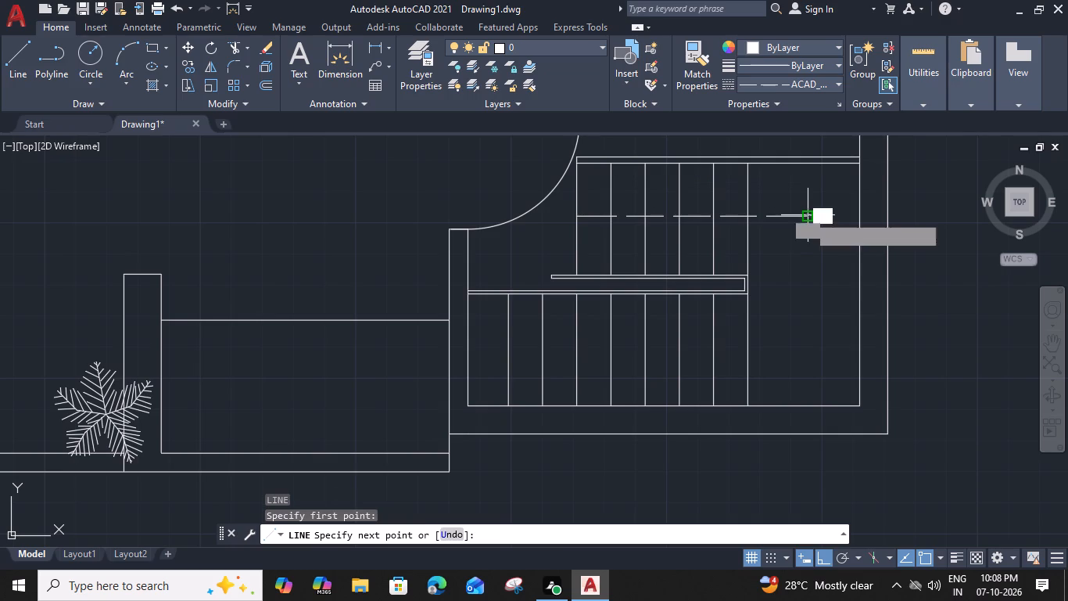
pyautogui.click(808, 351)
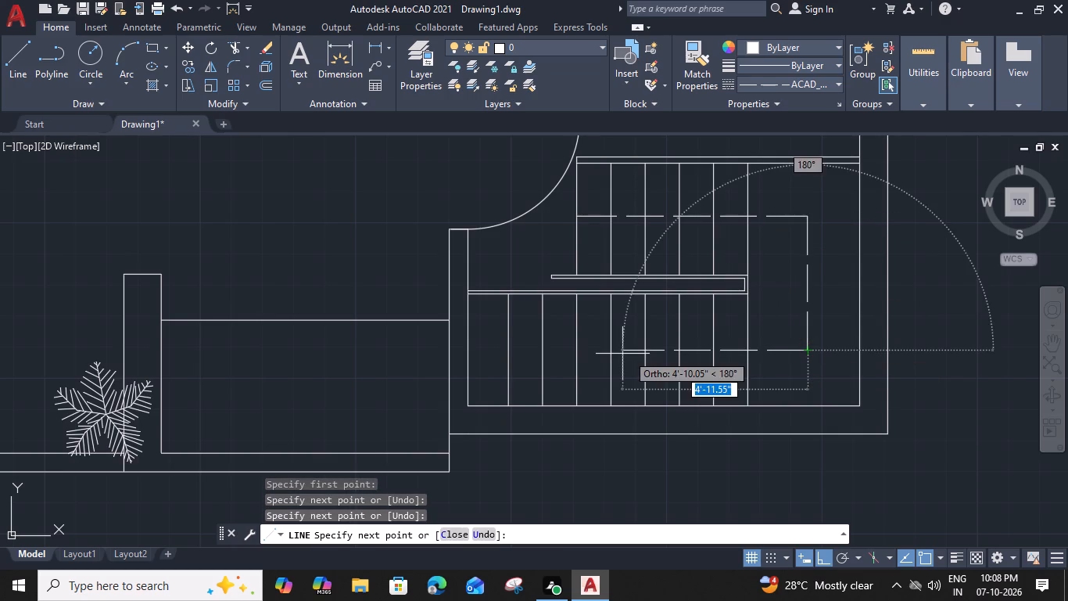
pyautogui.click(611, 349)
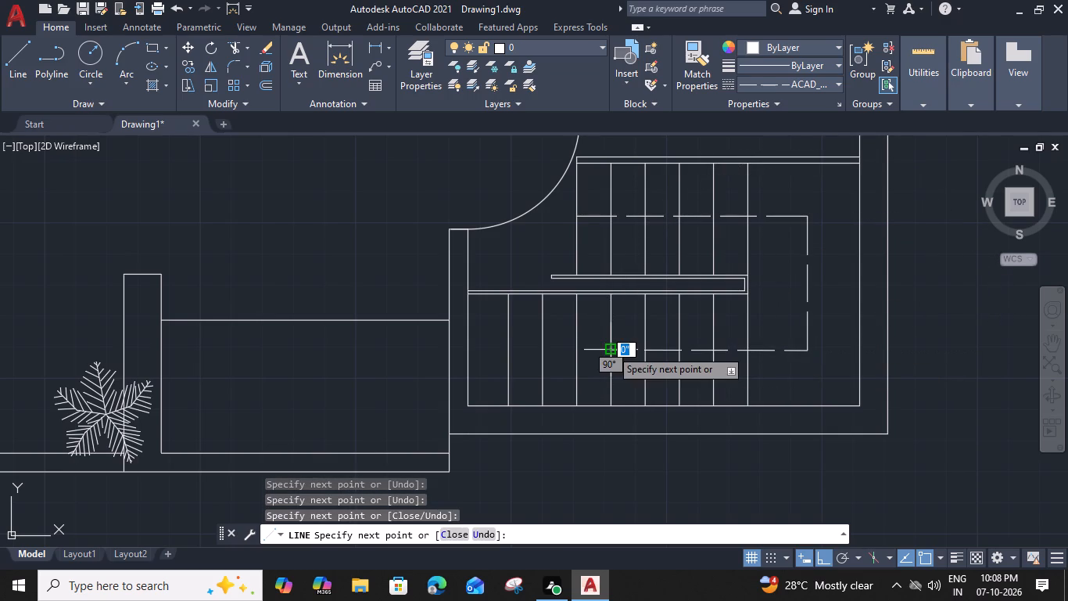
pyautogui.press('Escape')
# Erase the lower dashed segment and redraw it about 5'-3" long from the fourth lower stair line to the vertical dashed segment's end.
pyautogui.scroll(1, 781, 357)
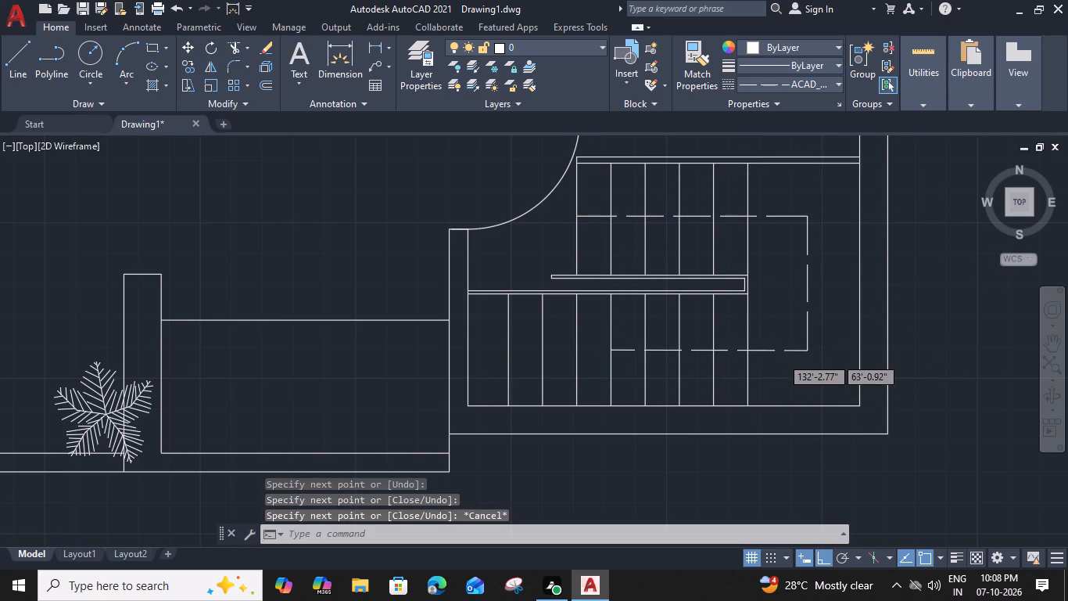
pyautogui.click(789, 349)
pyautogui.press('Delete')
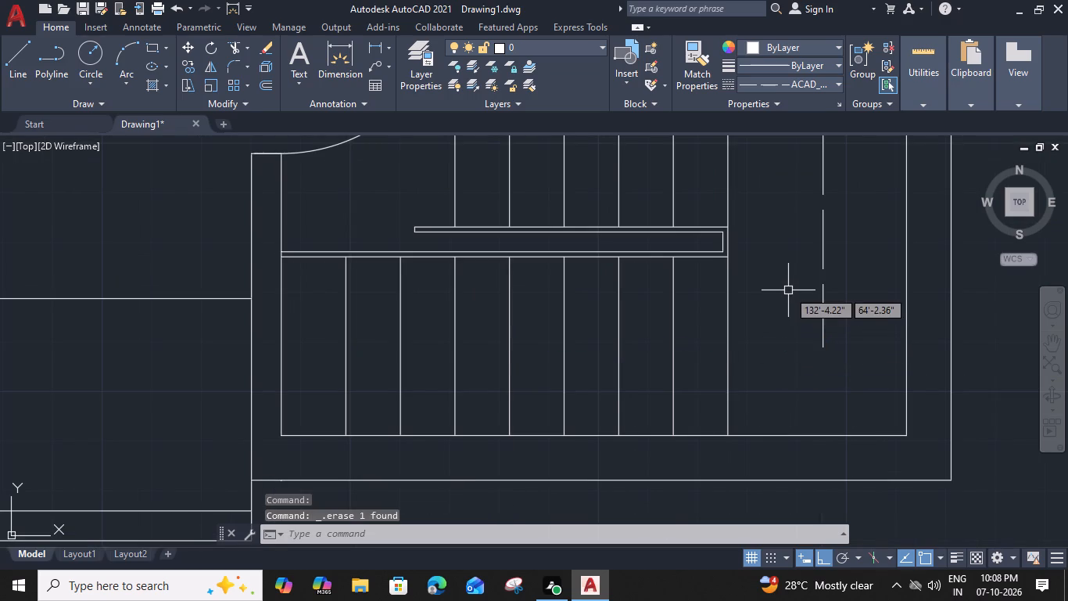
pyautogui.write('l')
pyautogui.press('space')
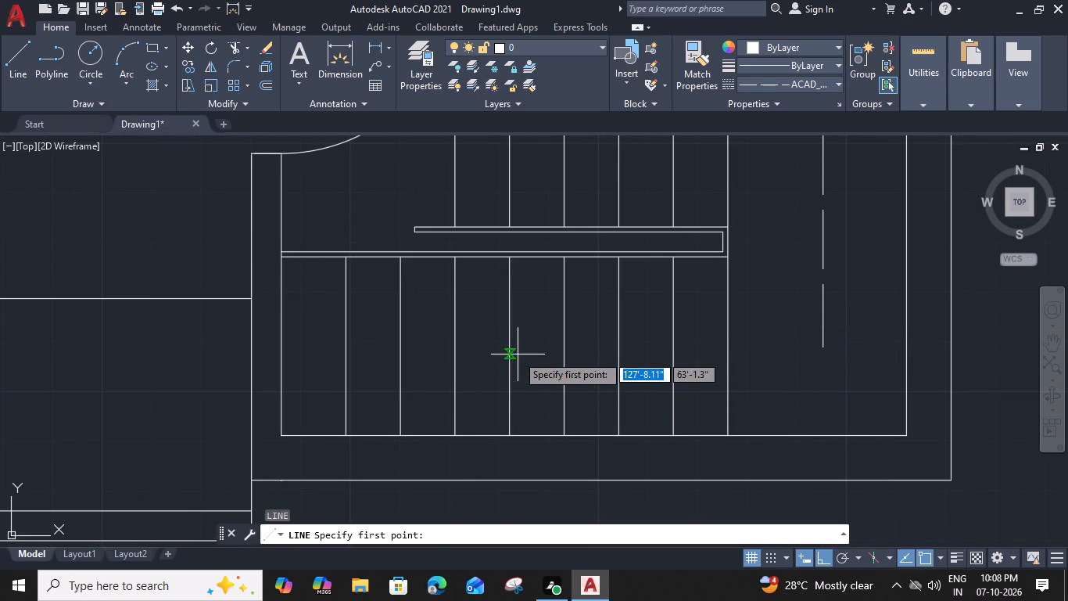
pyautogui.click(511, 351)
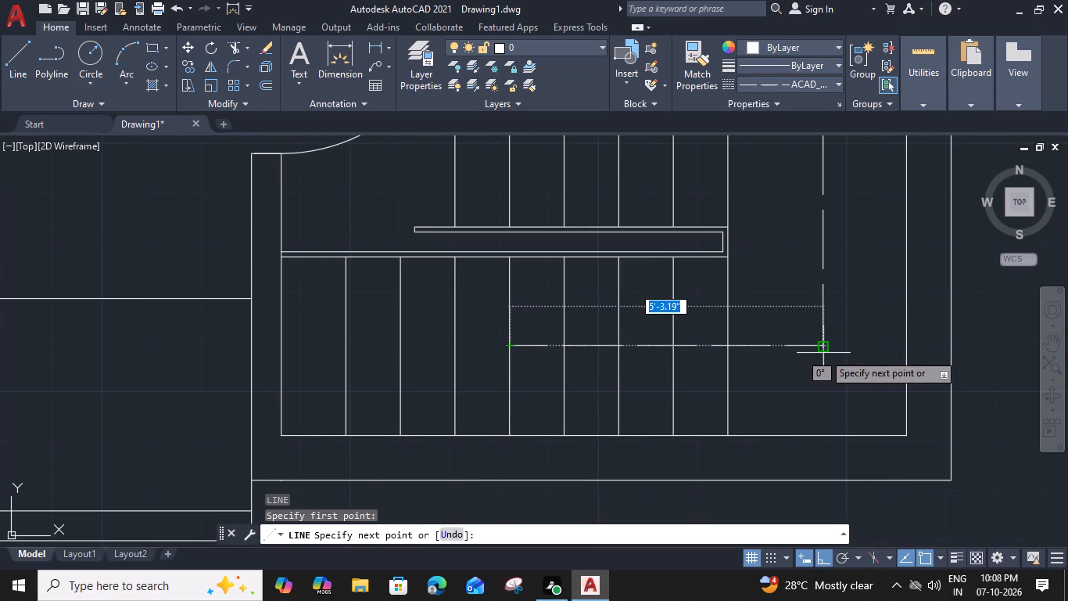
pyautogui.click(824, 351)
pyautogui.press('Escape')
pyautogui.press('Escape')
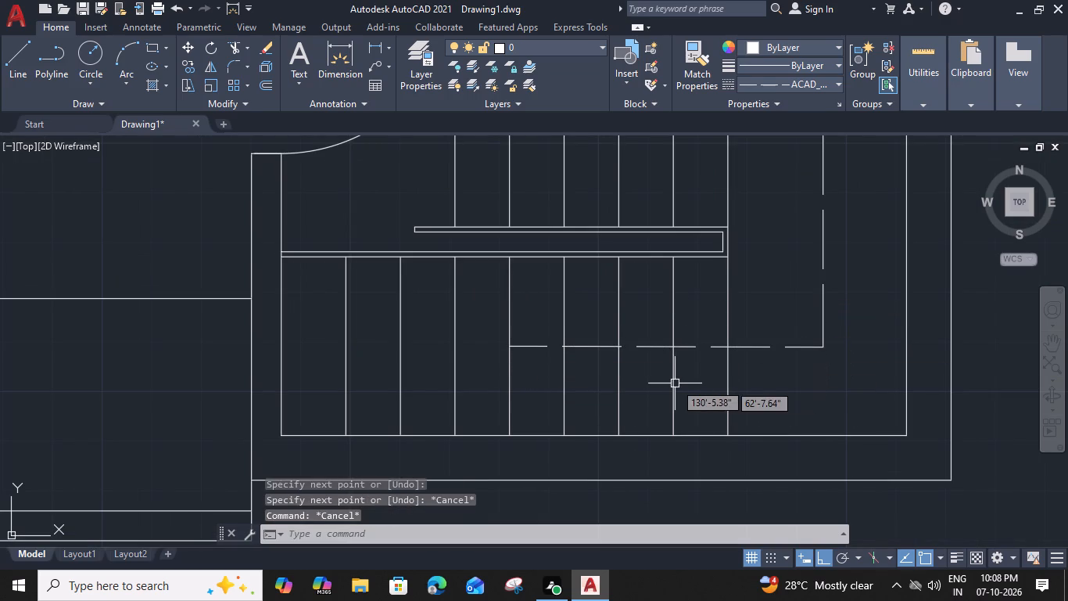
# Erase the lower dashed segment and redraw it about 6'-2" long from the third lower stair line to the vertical dashed segment.
pyautogui.click(783, 349)
pyautogui.scroll(1, 825, 358)
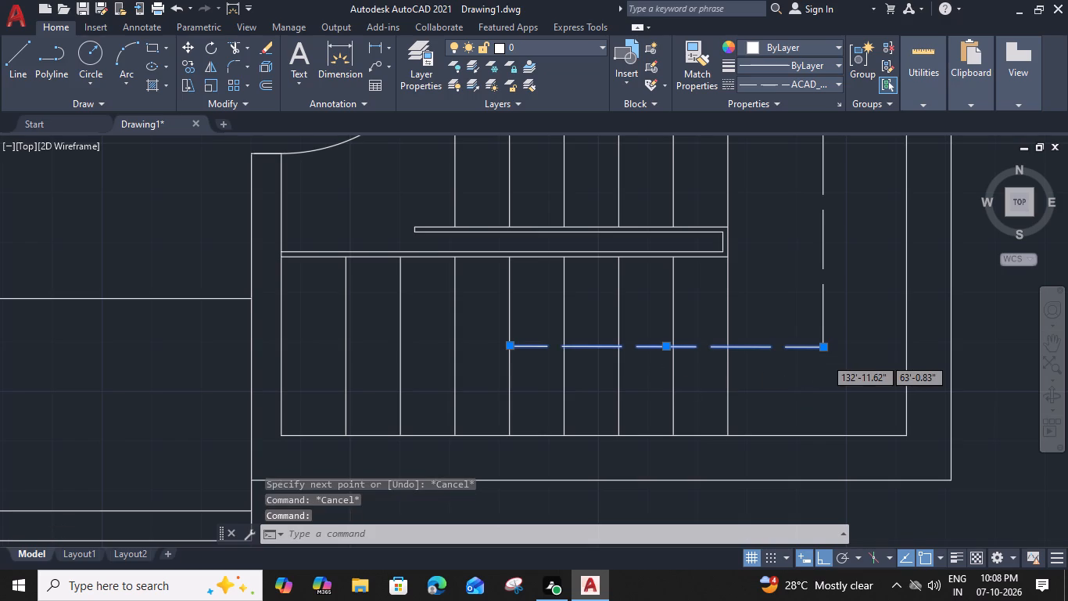
pyautogui.press('Delete')
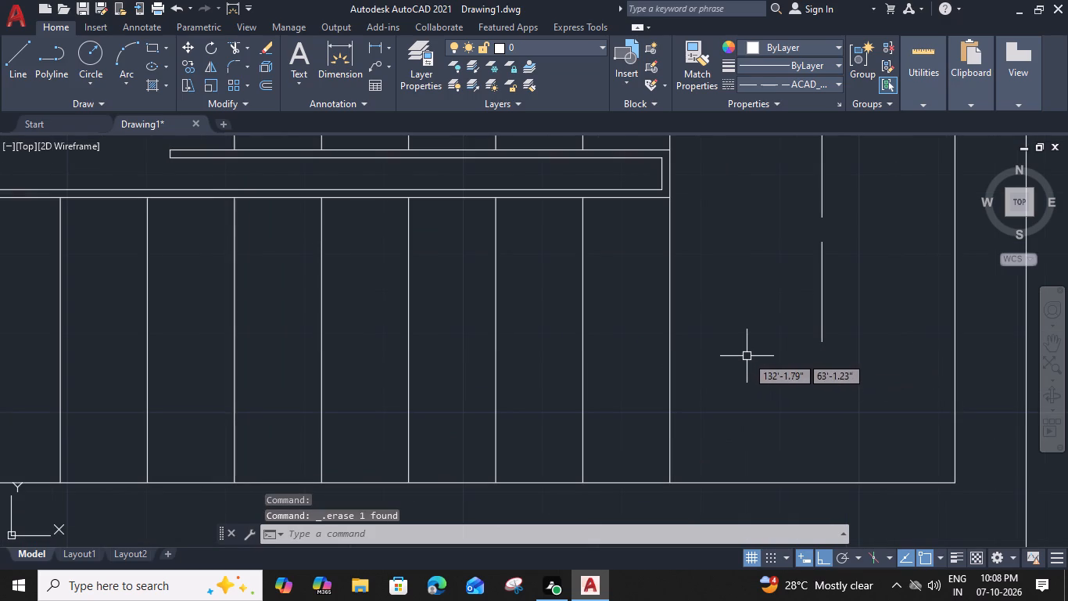
pyautogui.write('l')
pyautogui.press('space')
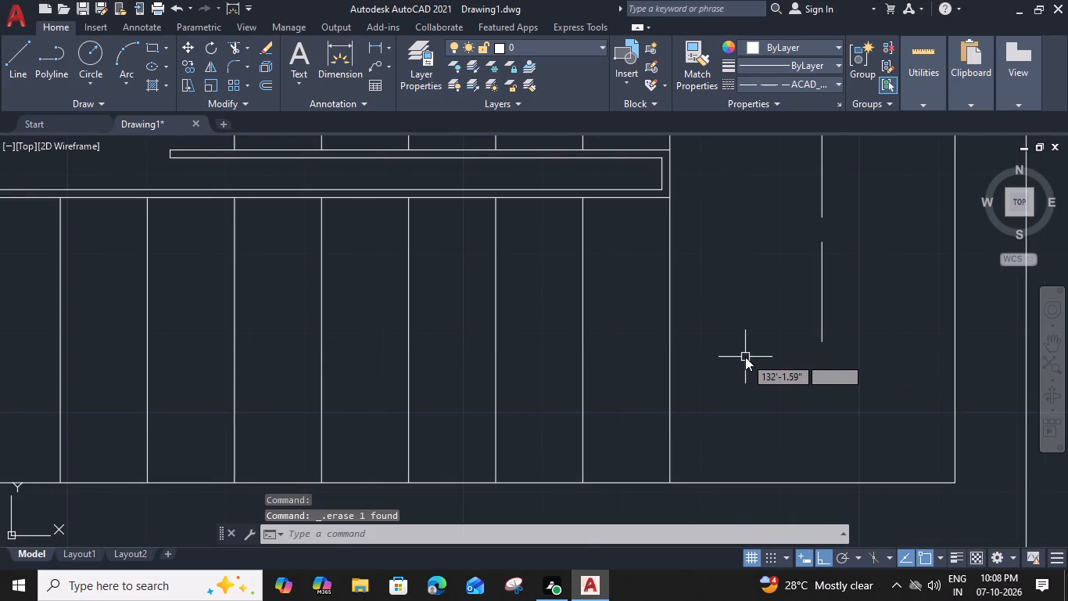
pyautogui.click(232, 343)
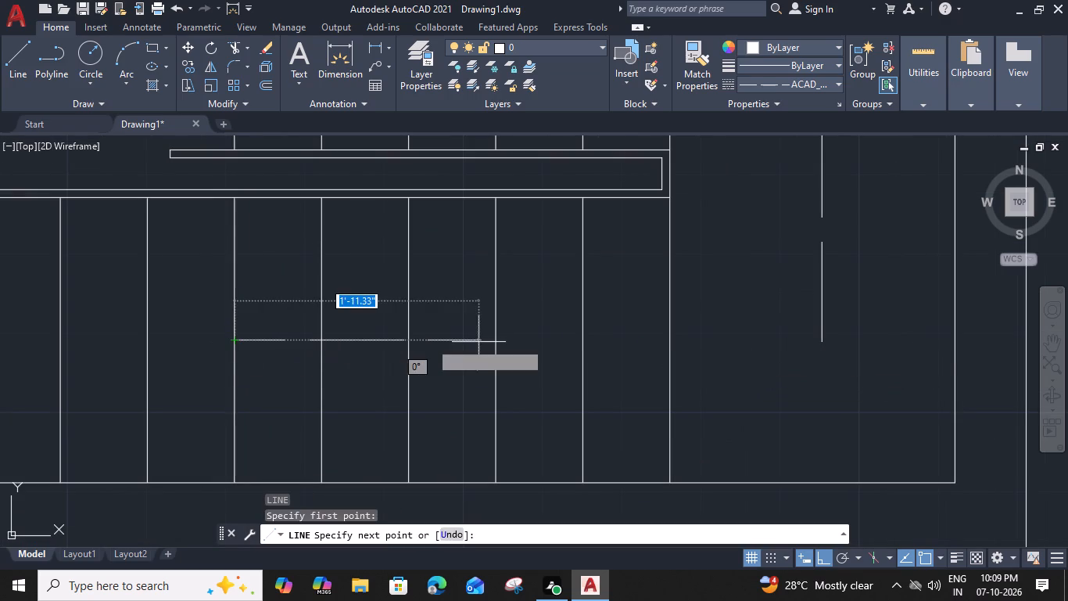
pyautogui.scroll(4, 825, 337)
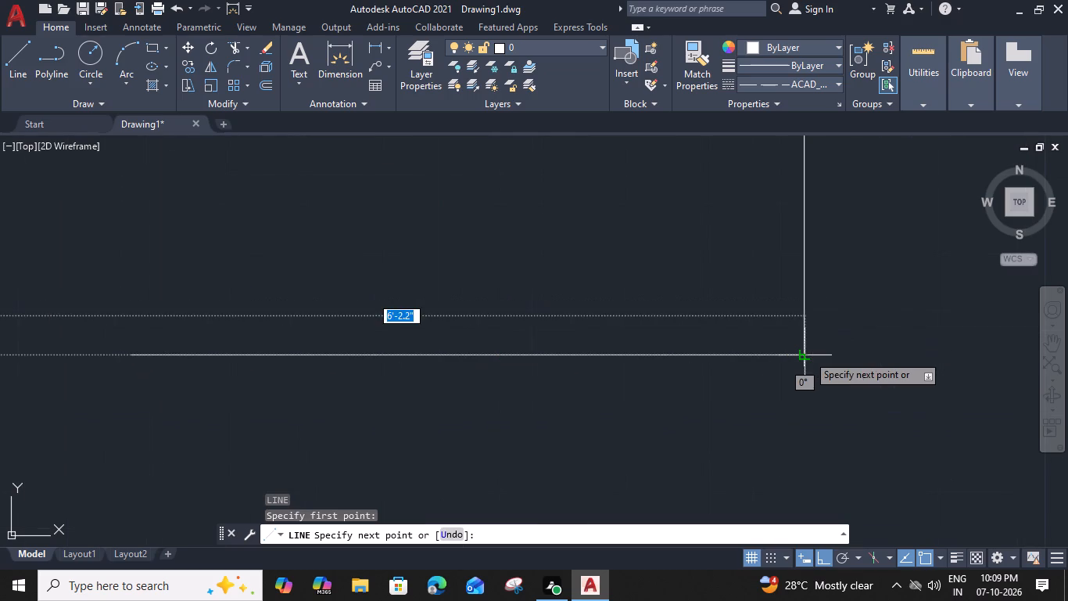
pyautogui.click(808, 354)
pyautogui.press('Escape')
# Trim the vertical dashed segment's short overhang below the new lower dashed segment.
pyautogui.write('tr')
pyautogui.press('space')
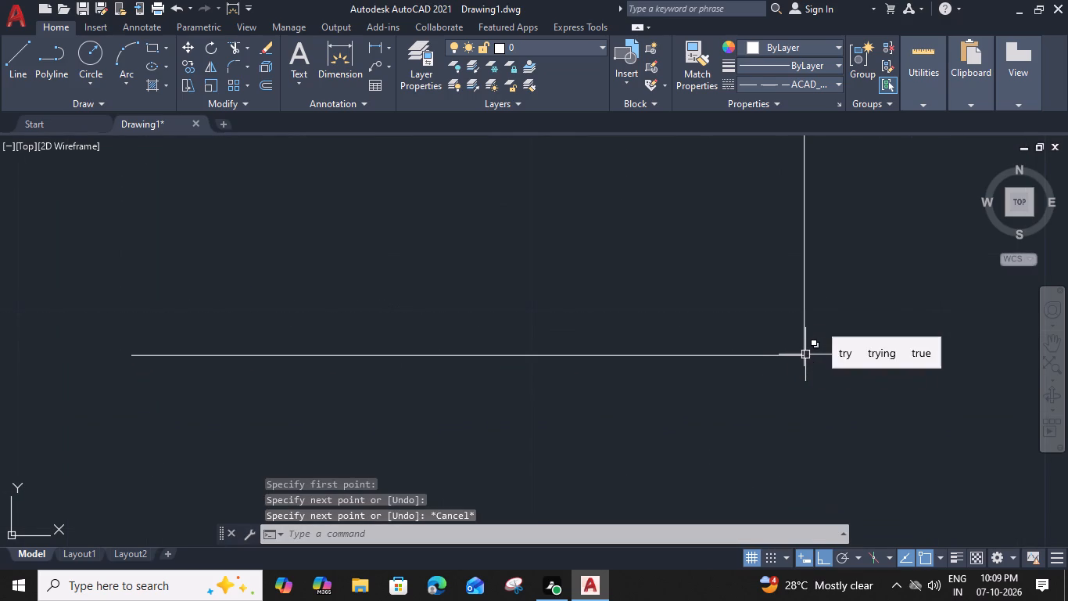
pyautogui.click(804, 366)
pyautogui.scroll(-5, 804, 366)
pyautogui.scroll(-4, 669, 382)
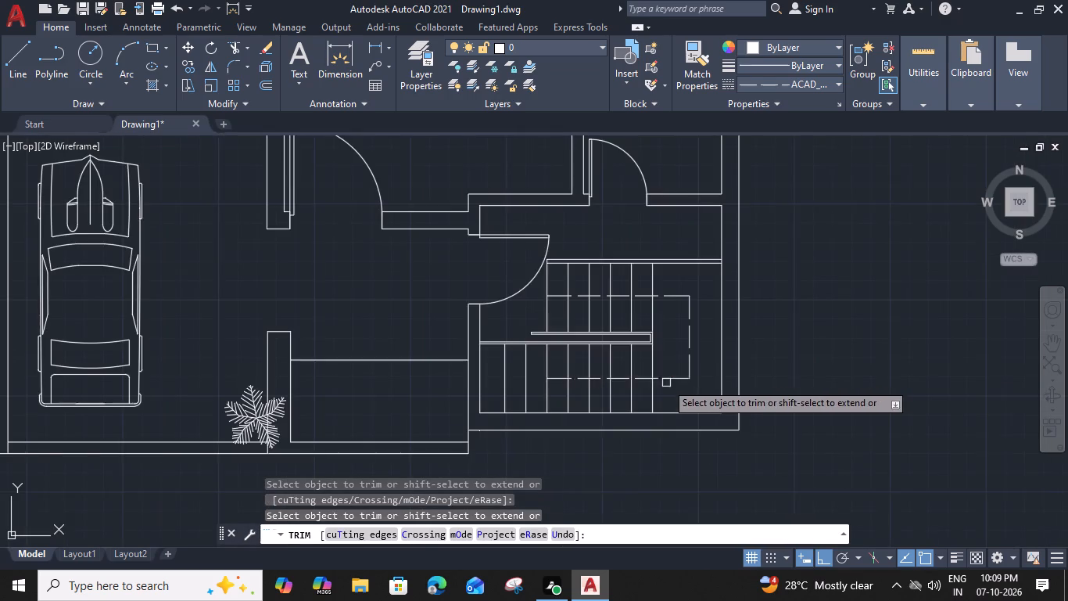
pyautogui.moveTo(666, 382); pyautogui.dragTo(831, 340, button='middle')
pyautogui.press('Escape')
# Stretch the door-side end of the lower dashed segment by one tread to the second lower stair line.
pyautogui.scroll(1, 722, 337)
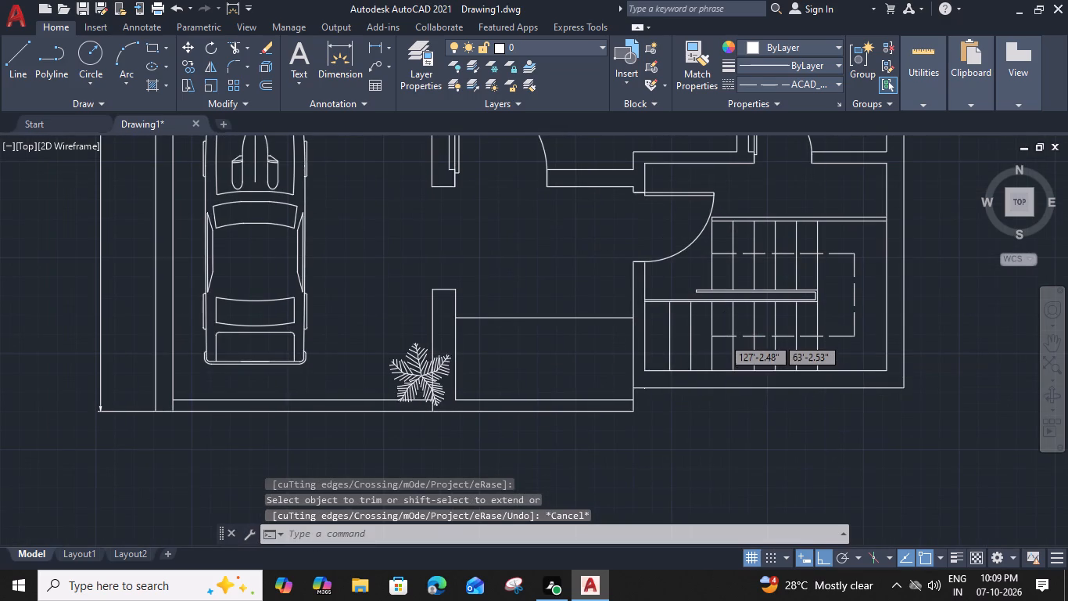
pyautogui.click(722, 337)
pyautogui.click(702, 339)
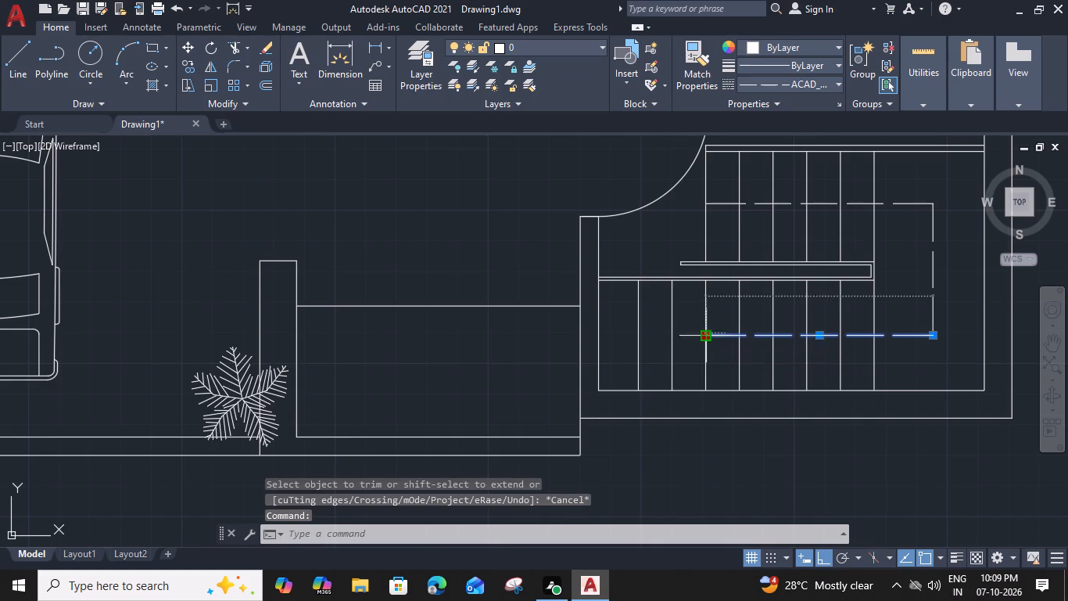
pyautogui.click(672, 340)
pyautogui.press('Escape')
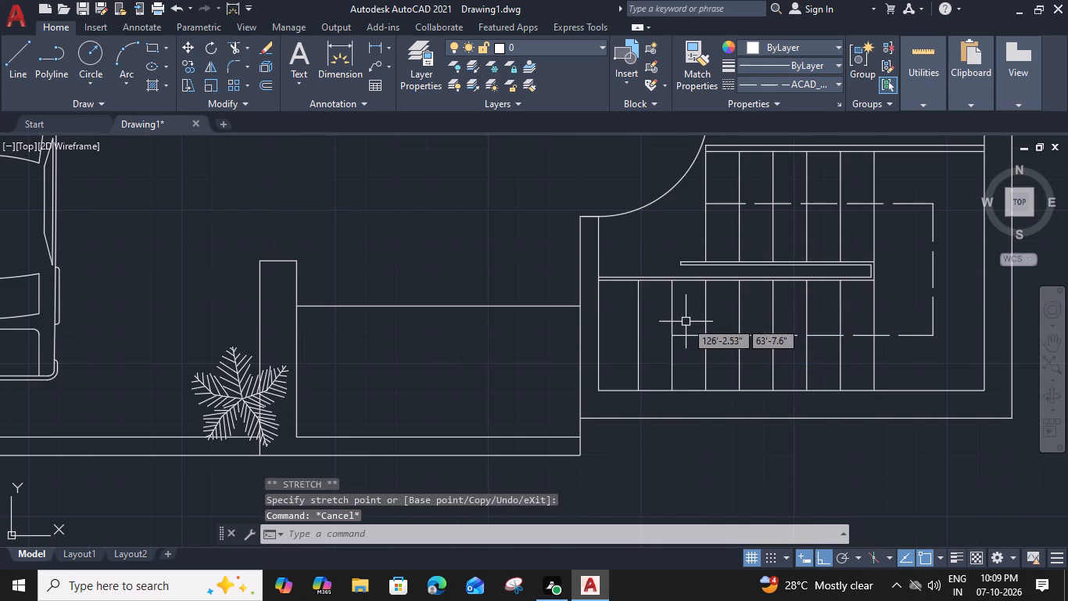
# With the linetype set to ByLayer, draw a notched arrowhead one tread long at the lower dashed line's door-side end.
pyautogui.click(837, 85)
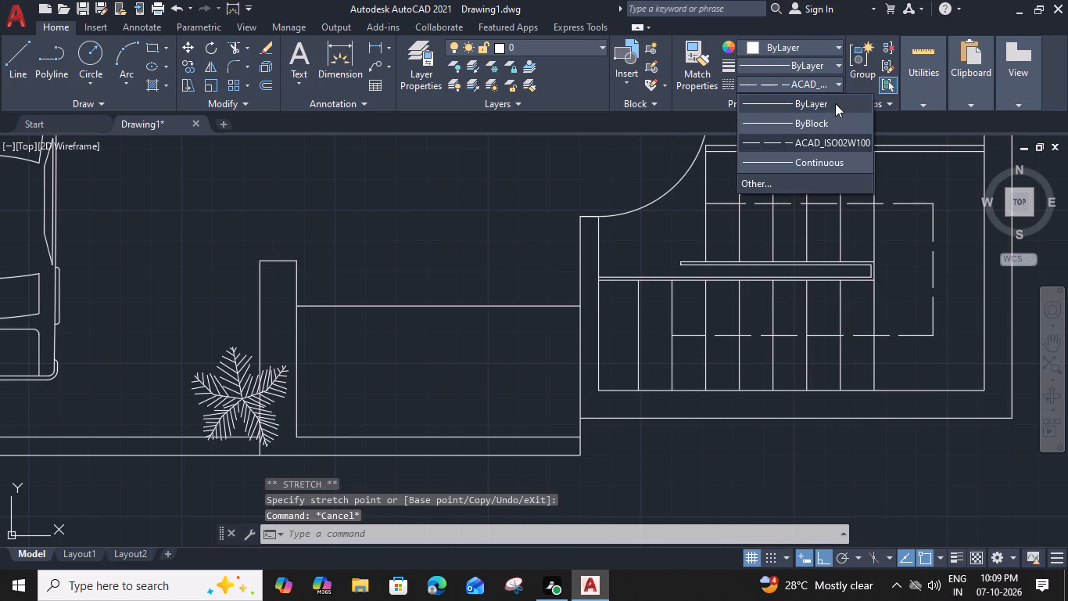
pyautogui.click(835, 103)
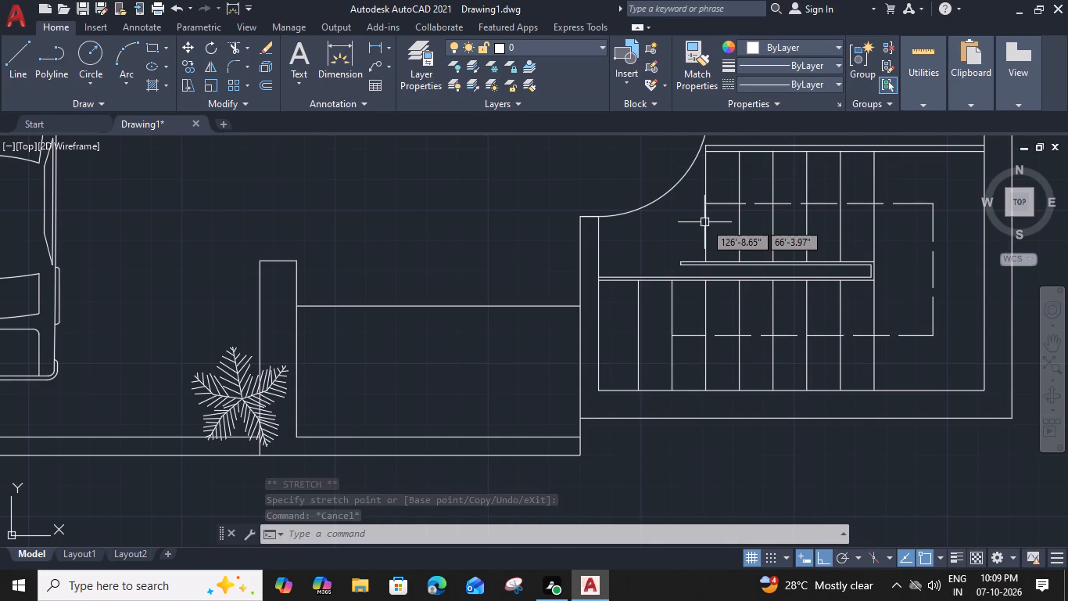
pyautogui.write('l')
pyautogui.press('space')
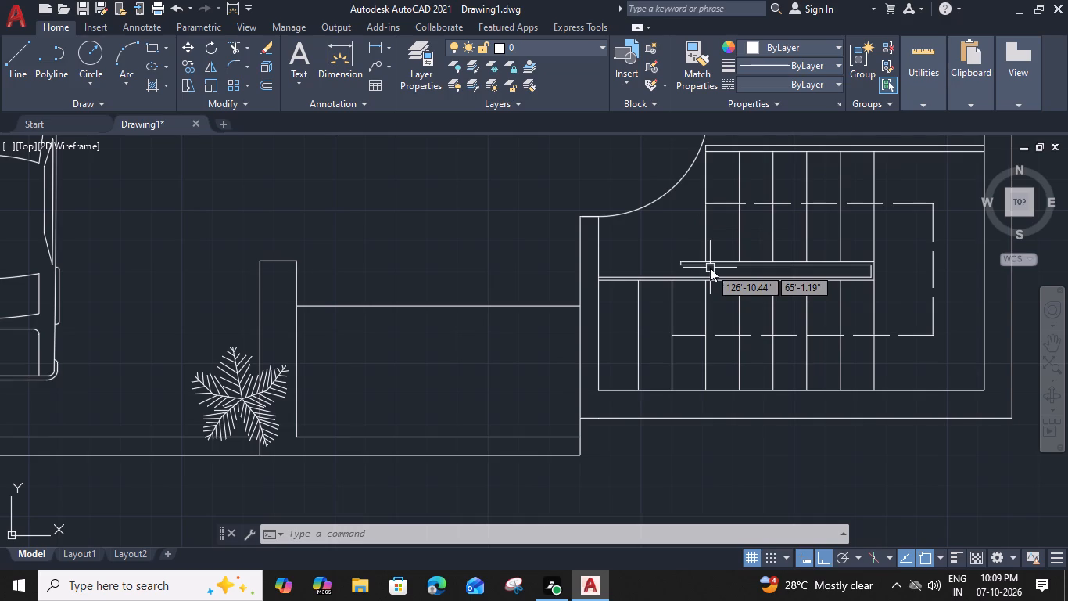
pyautogui.scroll(3, 692, 324)
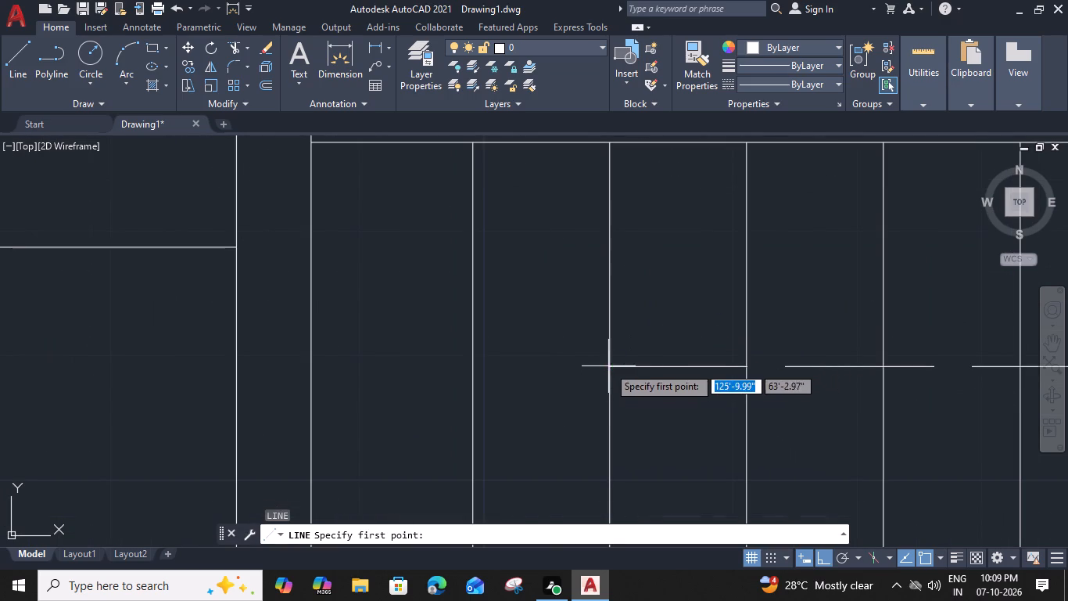
pyautogui.click(608, 365)
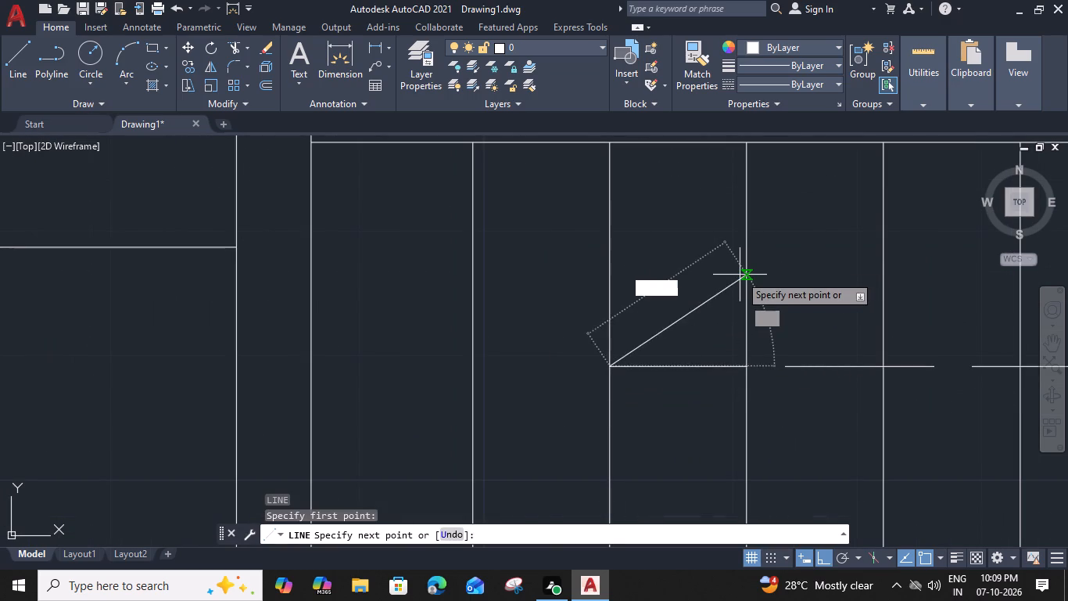
pyautogui.click(746, 268)
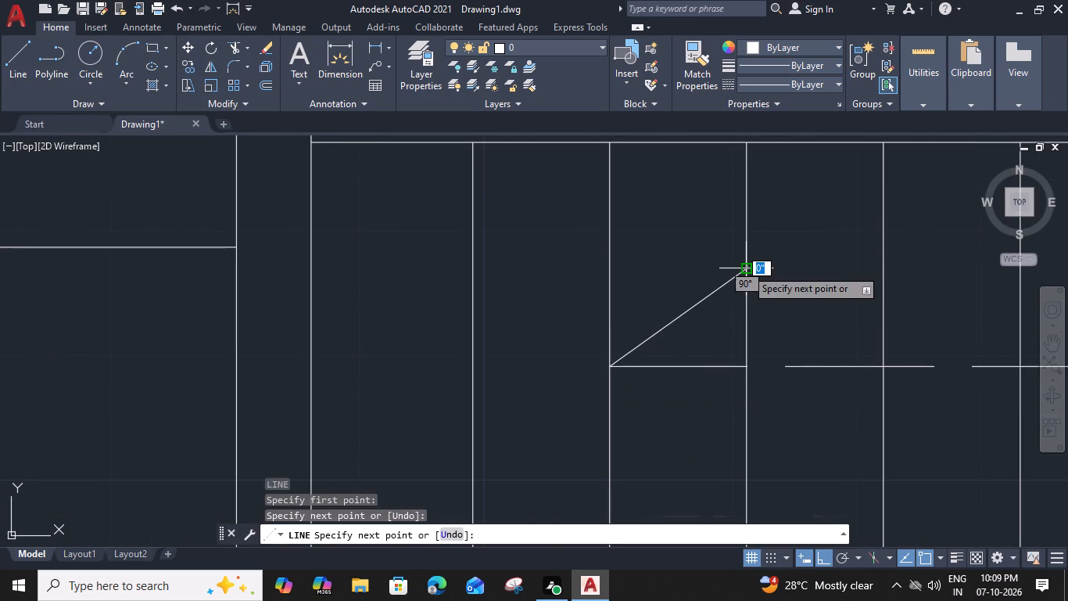
pyautogui.click(699, 366)
pyautogui.moveTo(702, 400); pyautogui.dragTo(701, 400, button='middle')
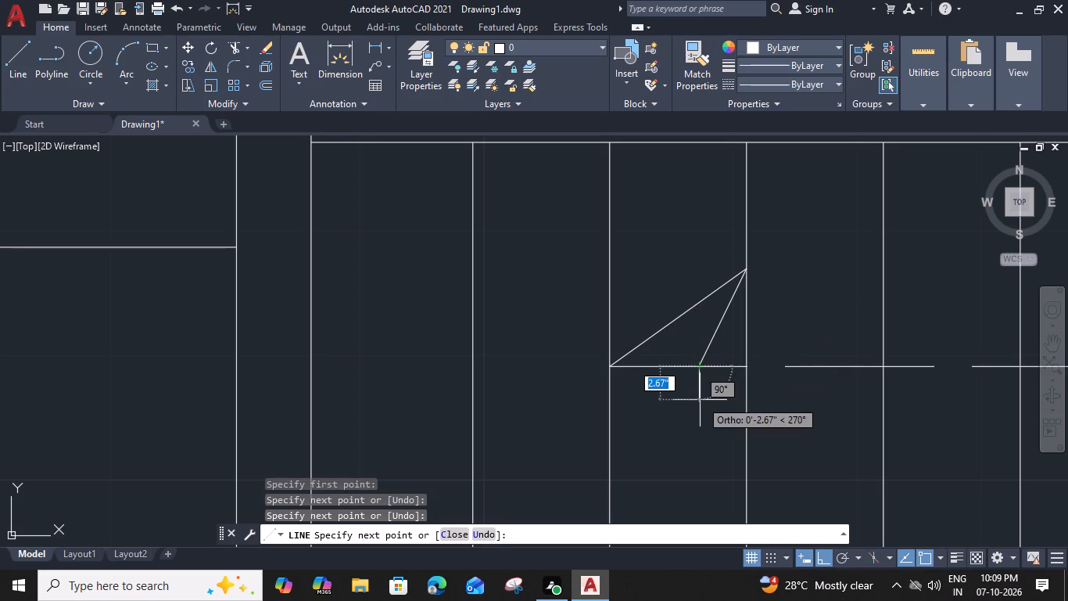
pyautogui.moveTo(701, 400); pyautogui.dragTo(672, 308, button='middle')
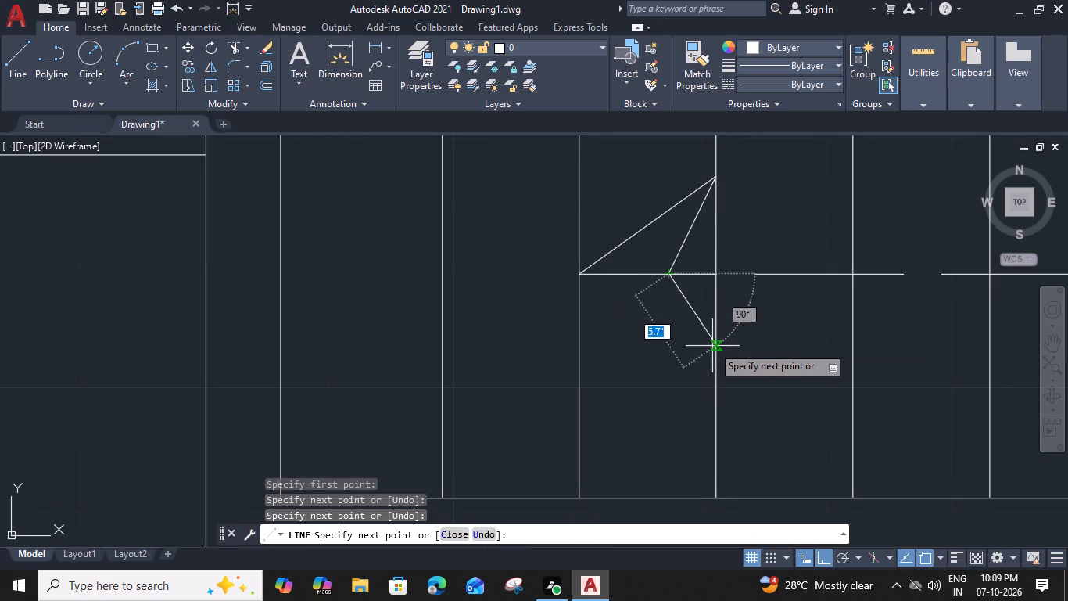
pyautogui.click(715, 354)
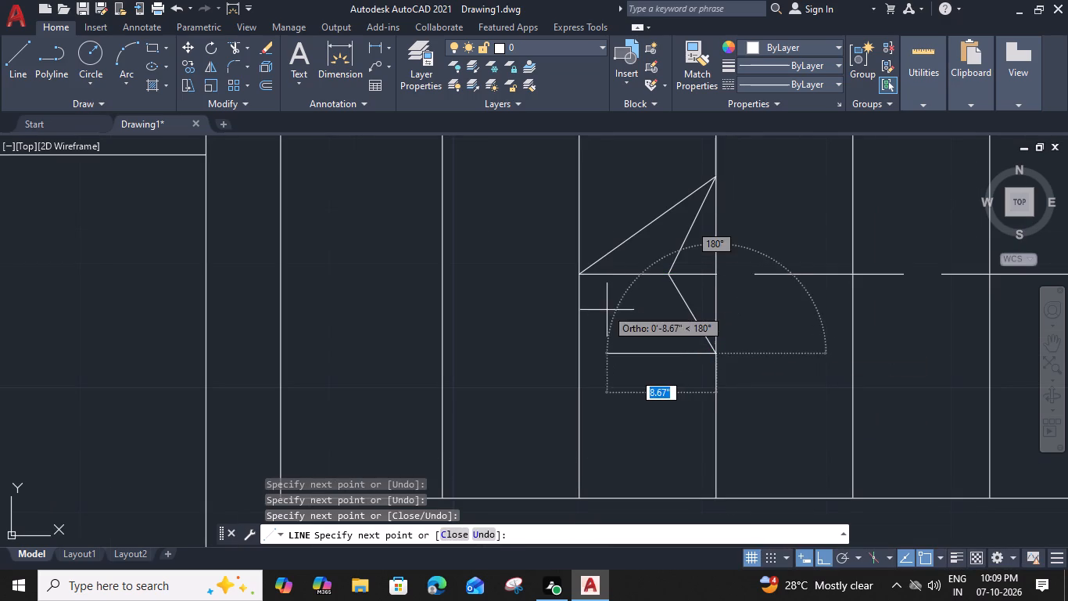
pyautogui.click(582, 279)
pyautogui.press('Escape')
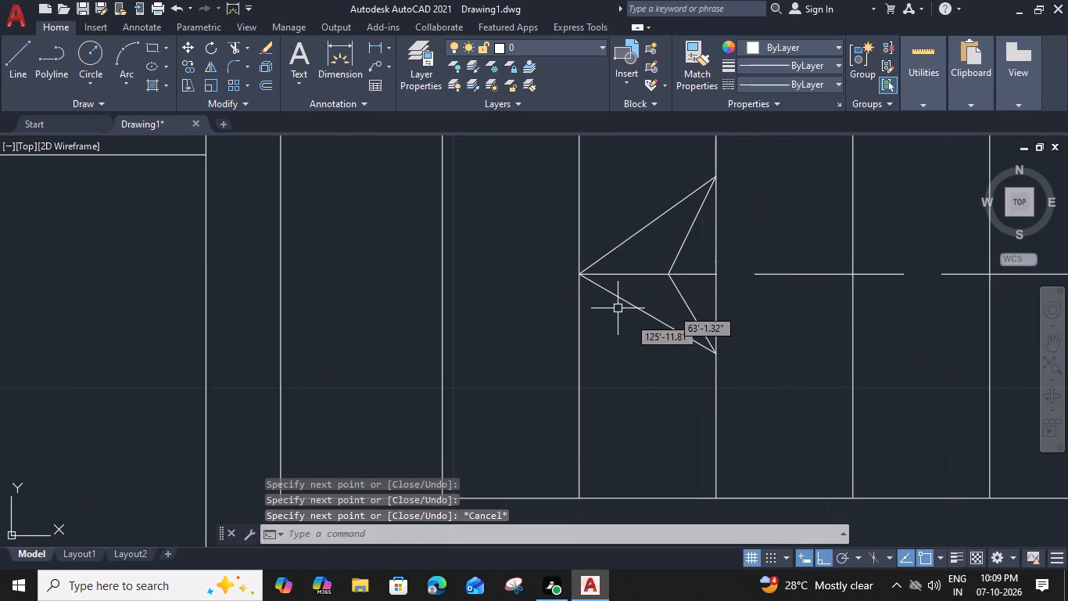
# Trim the part of the dashed direction line that lies inside the arrowhead.
pyautogui.scroll(1, 719, 356)
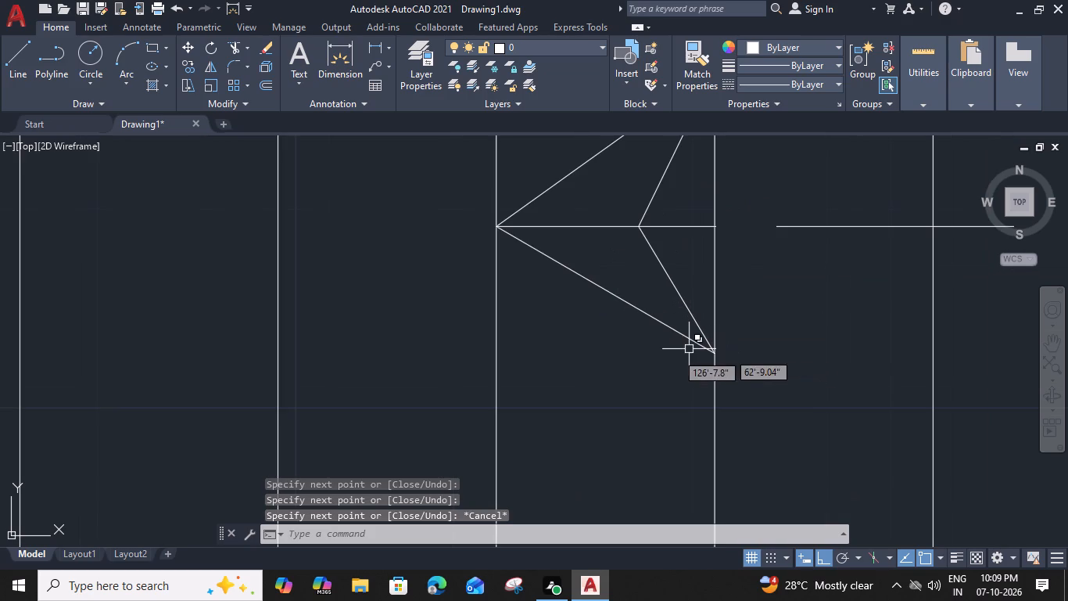
pyautogui.scroll(-2, 675, 355)
pyautogui.write('tr')
pyautogui.press('space')
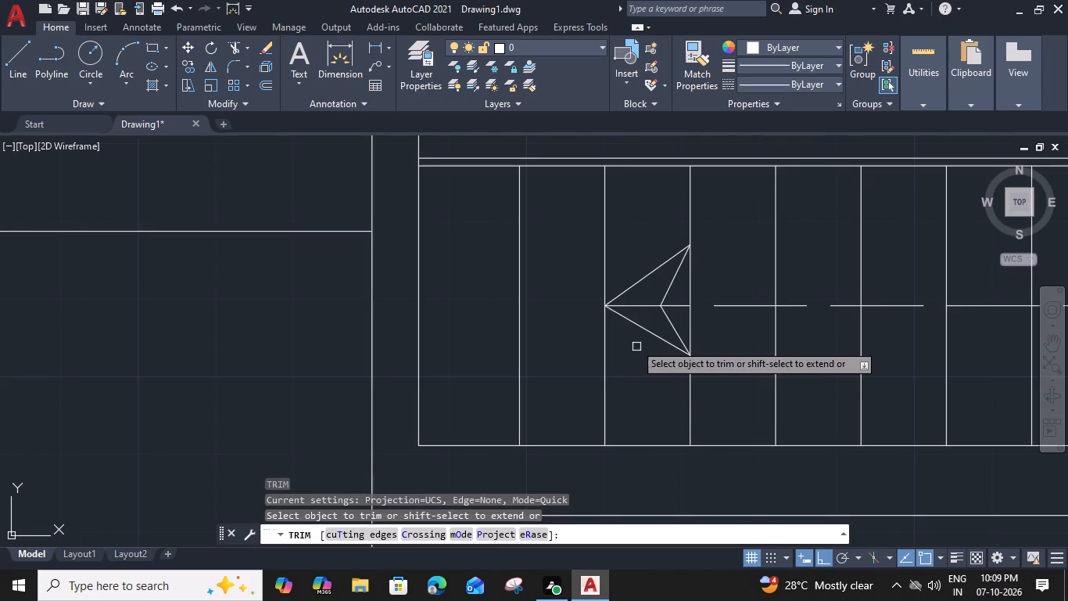
pyautogui.click(639, 308)
pyautogui.press('Escape')
pyautogui.scroll(-3, 639, 308)
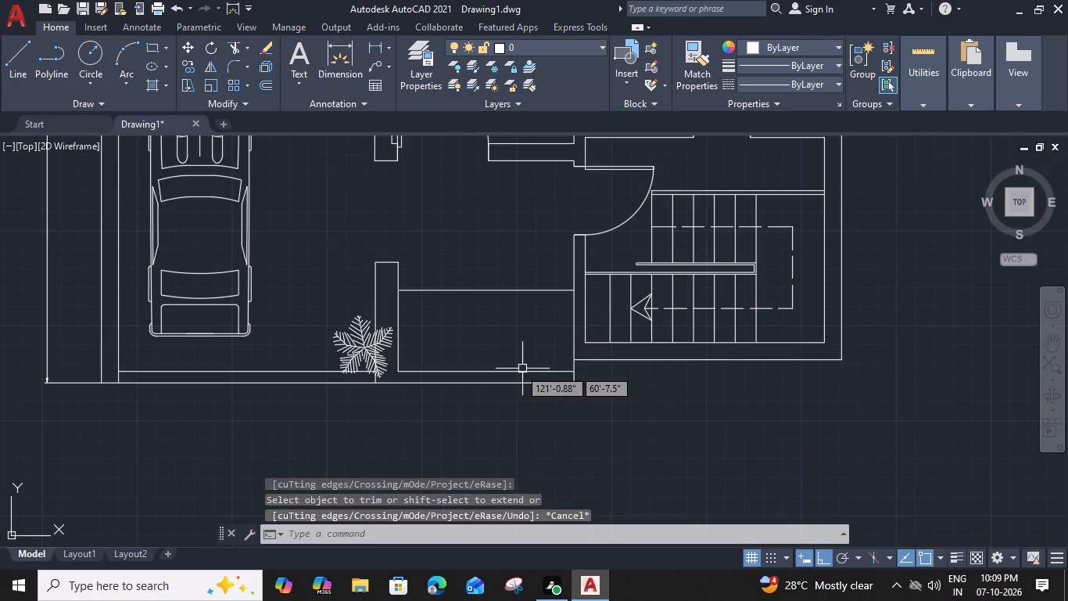
# Move the plant a few inches horizontally toward the car, away from the short wall beside it.
pyautogui.moveTo(520, 358); pyautogui.dragTo(772, 362, button='middle')
pyautogui.scroll(2, 615, 340)
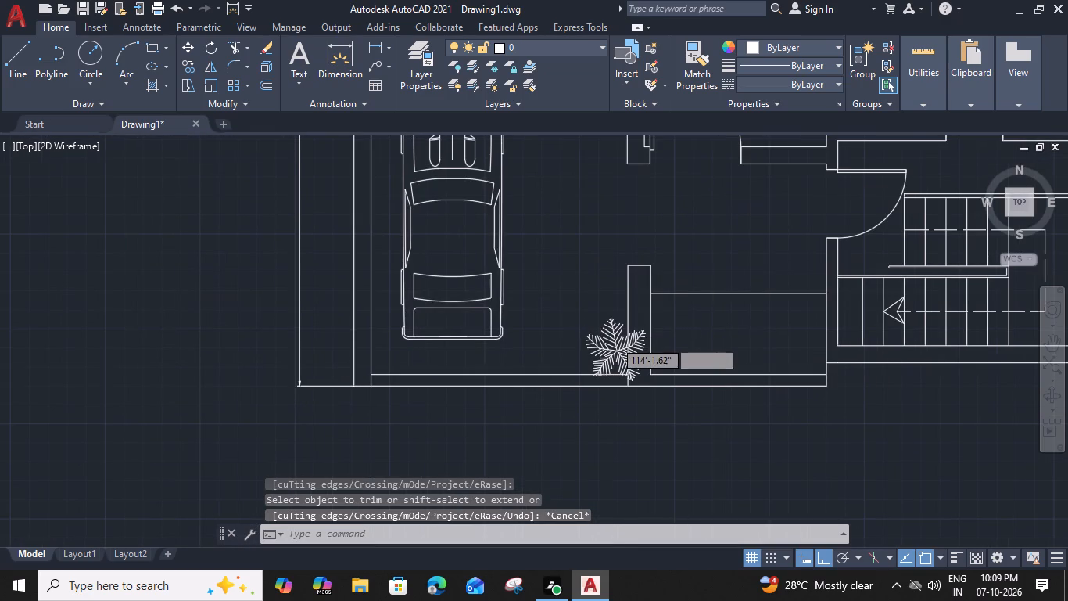
pyautogui.click(586, 359)
pyautogui.write('m')
pyautogui.press('space')
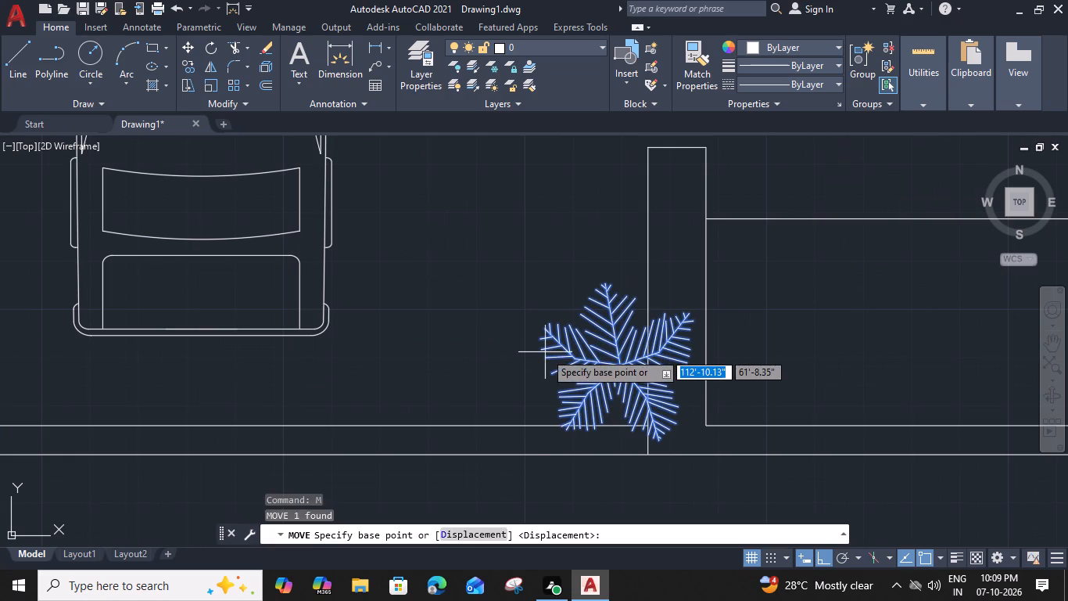
pyautogui.click(541, 345)
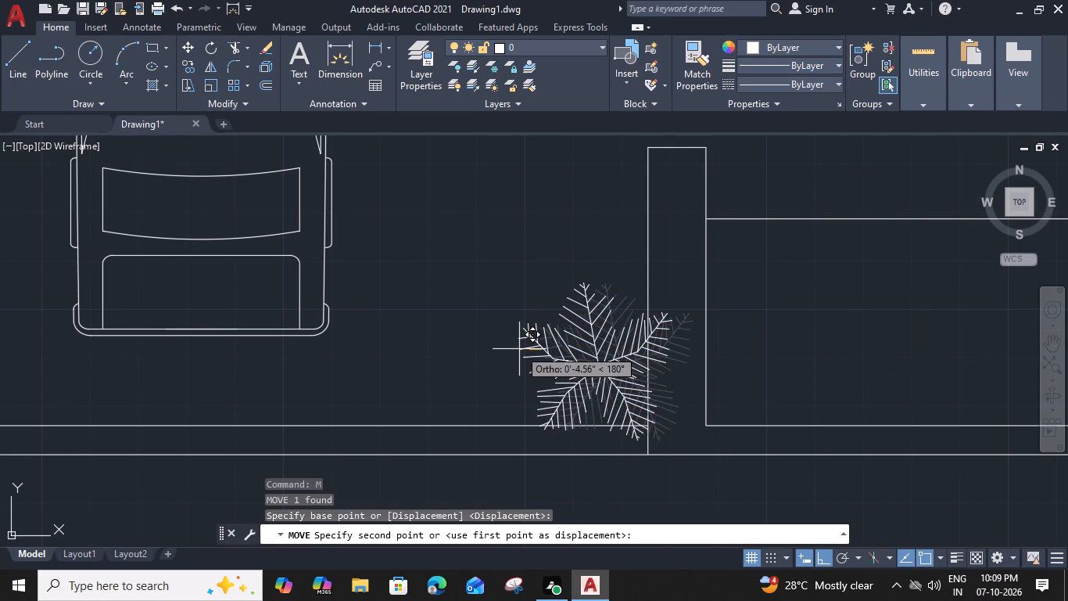
pyautogui.click(514, 349)
# In colour 153,27,30, draw a diagonal line across the strip below the car, from its outer corner to the plant-side inner corner.
pyautogui.scroll(-3, 511, 349)
pyautogui.moveTo(451, 376); pyautogui.dragTo(574, 372, button='middle')
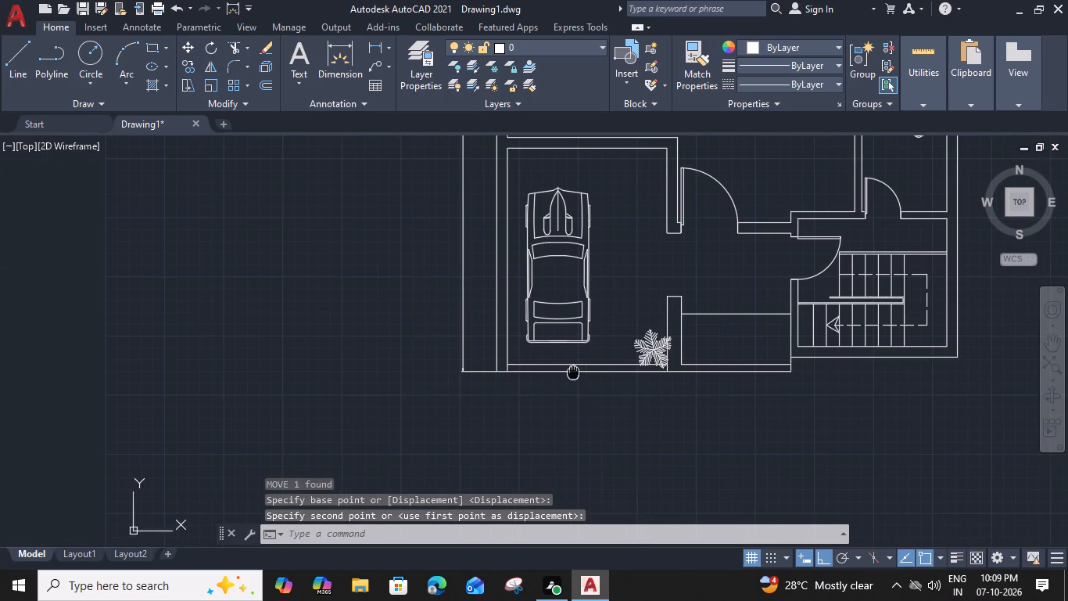
pyautogui.write('l')
pyautogui.press('space')
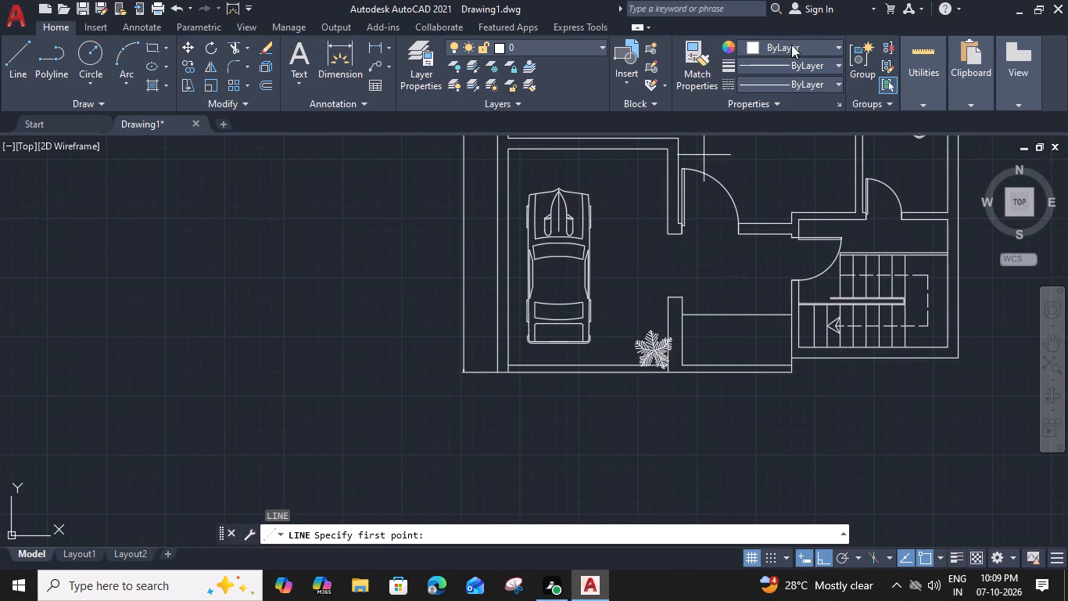
pyautogui.click(815, 49)
pyautogui.click(794, 106)
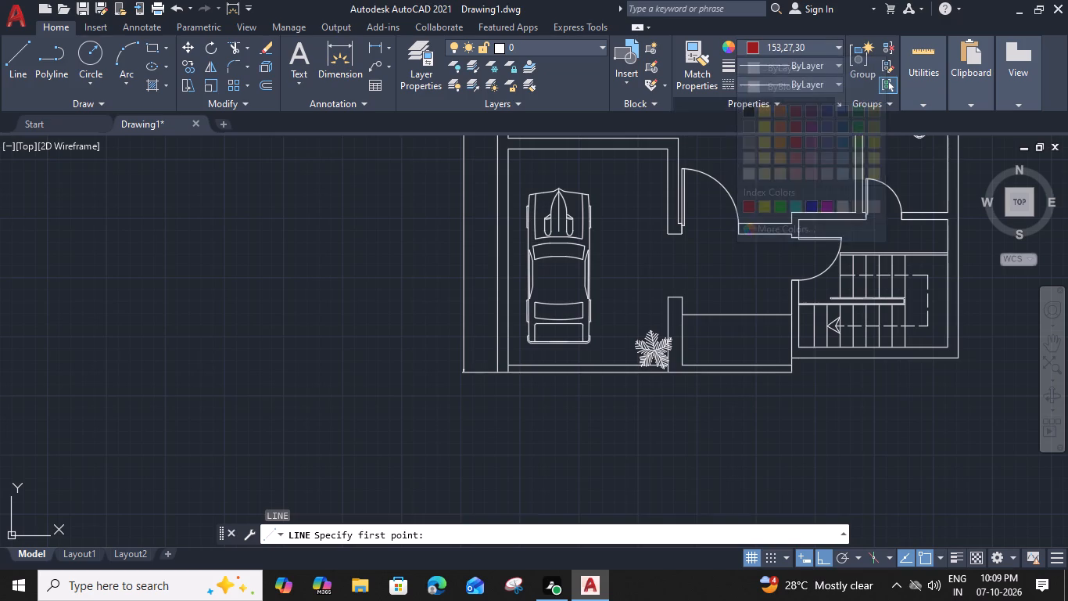
pyautogui.scroll(3, 519, 365)
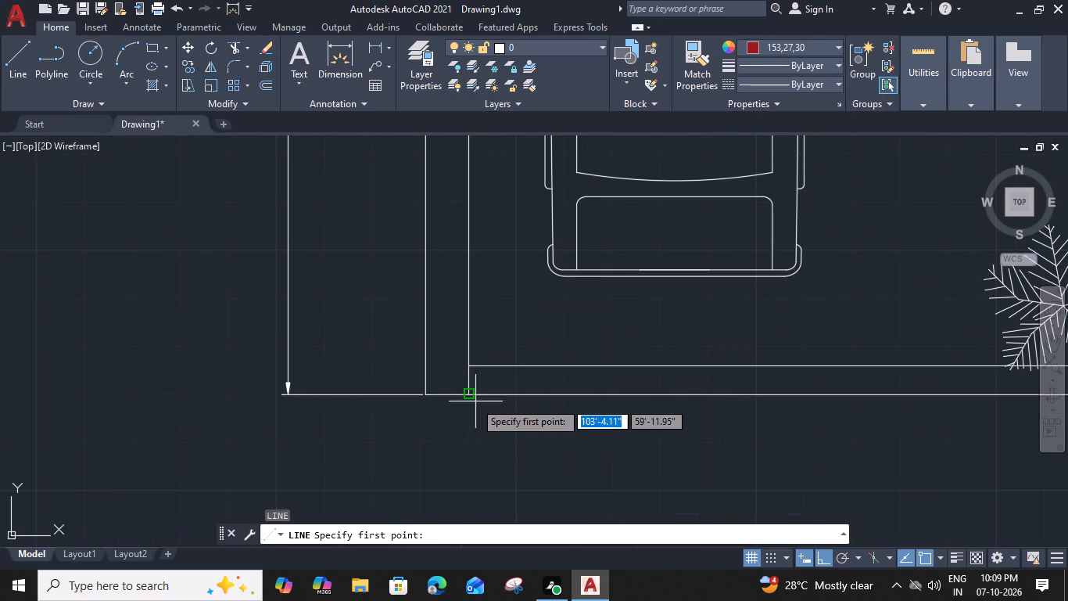
pyautogui.click(468, 396)
pyautogui.moveTo(749, 376); pyautogui.dragTo(445, 354, button='middle')
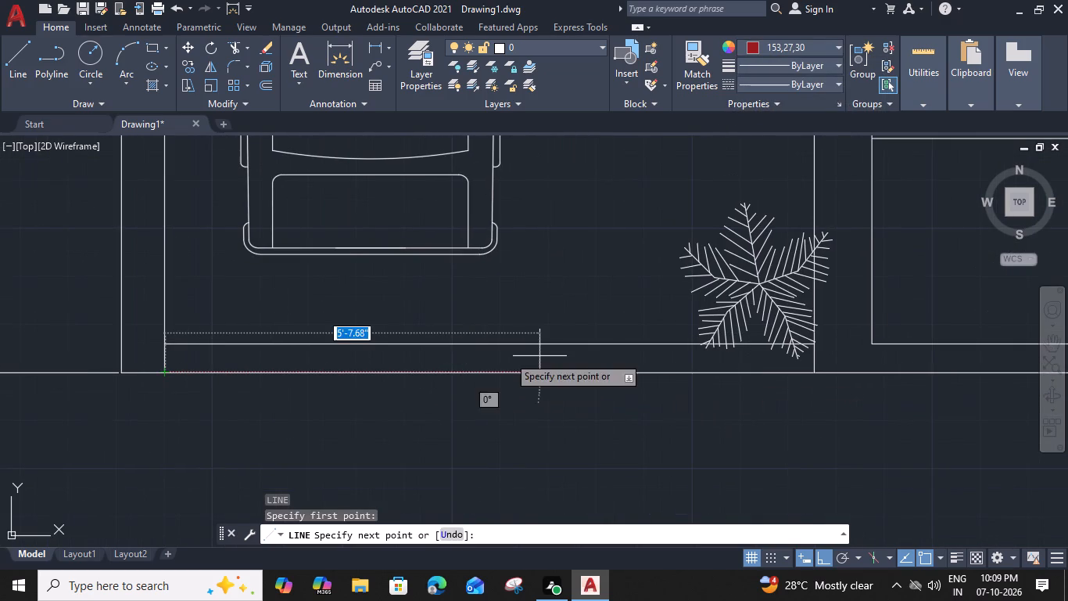
pyautogui.scroll(2, 818, 345)
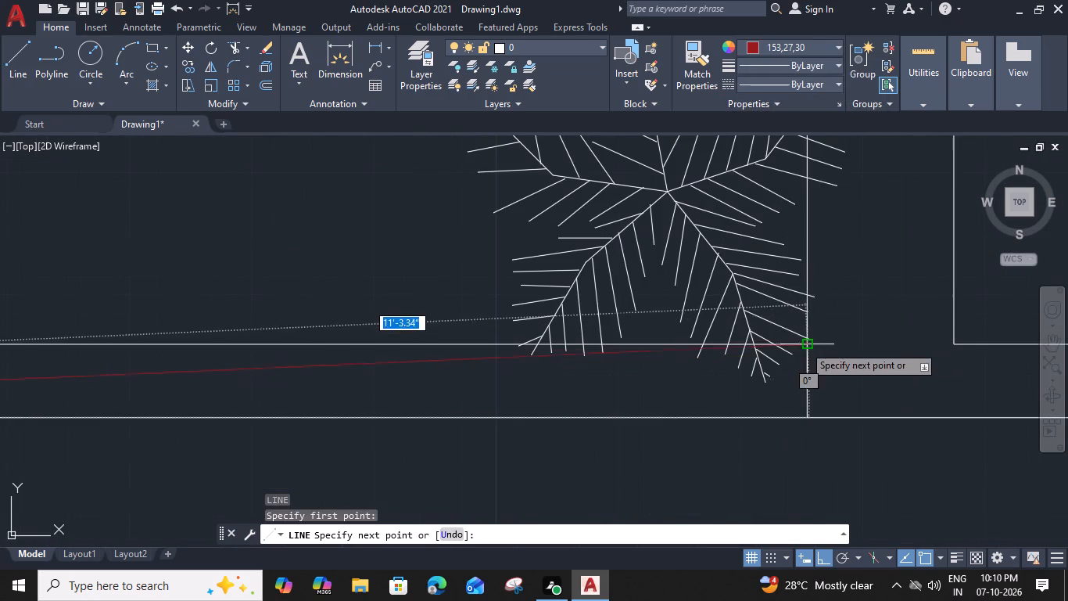
pyautogui.click(805, 344)
pyautogui.press('Escape')
# Draw the second diagonal across the strip below the car, from its plant-side outer corner to the opposite inner corner.
pyautogui.press('l')
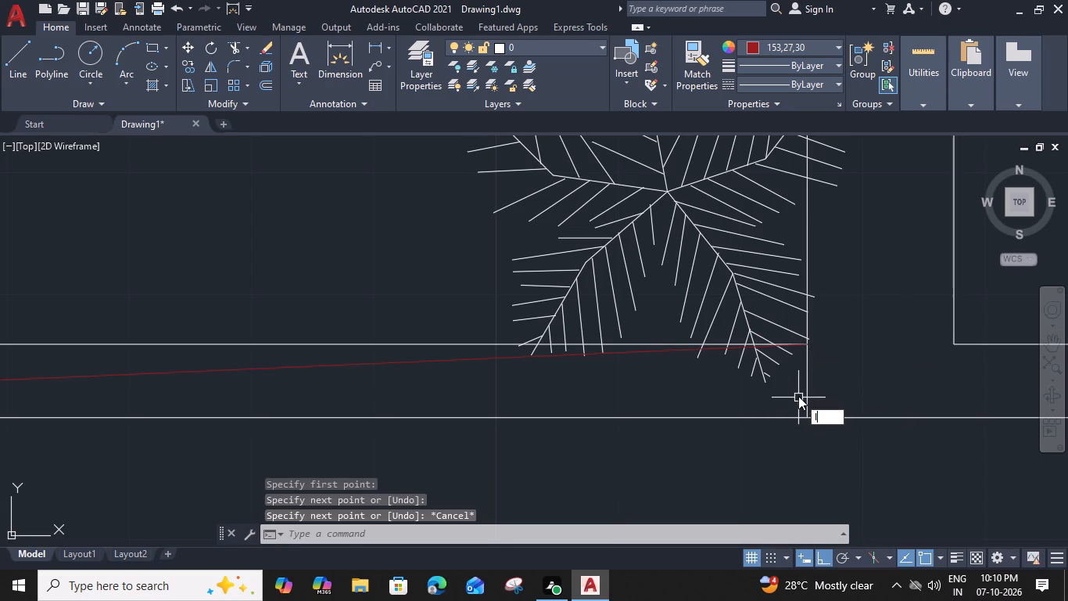
pyautogui.press('space')
pyautogui.click(808, 415)
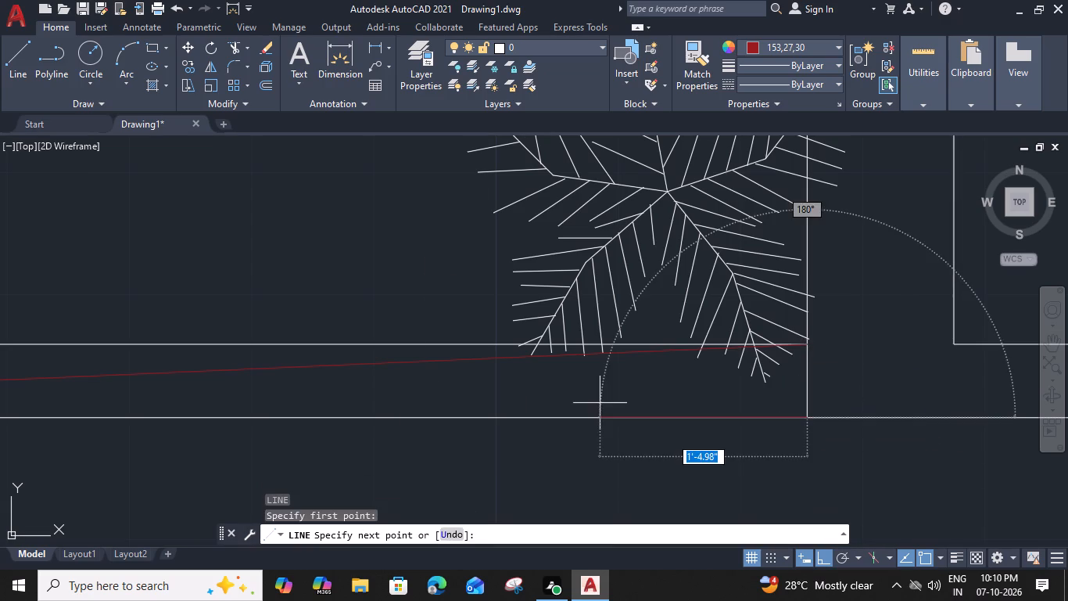
pyautogui.moveTo(410, 383); pyautogui.dragTo(938, 393, button='middle')
pyautogui.scroll(-2, 525, 383)
pyautogui.moveTo(532, 384); pyautogui.dragTo(414, 375, button='middle')
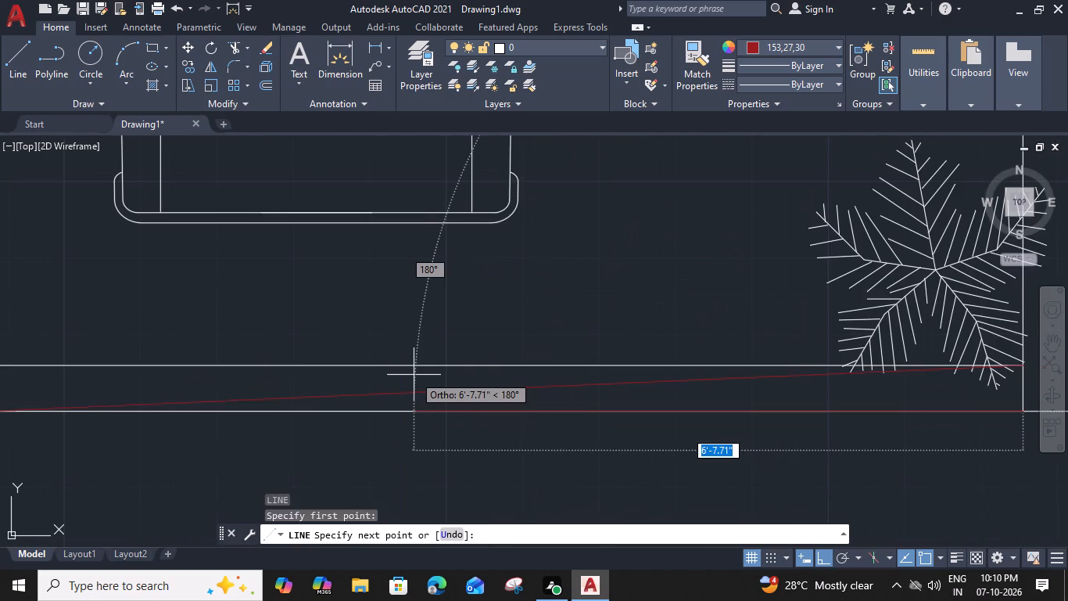
pyautogui.moveTo(414, 375); pyautogui.dragTo(805, 380, button='middle')
pyautogui.click(263, 361)
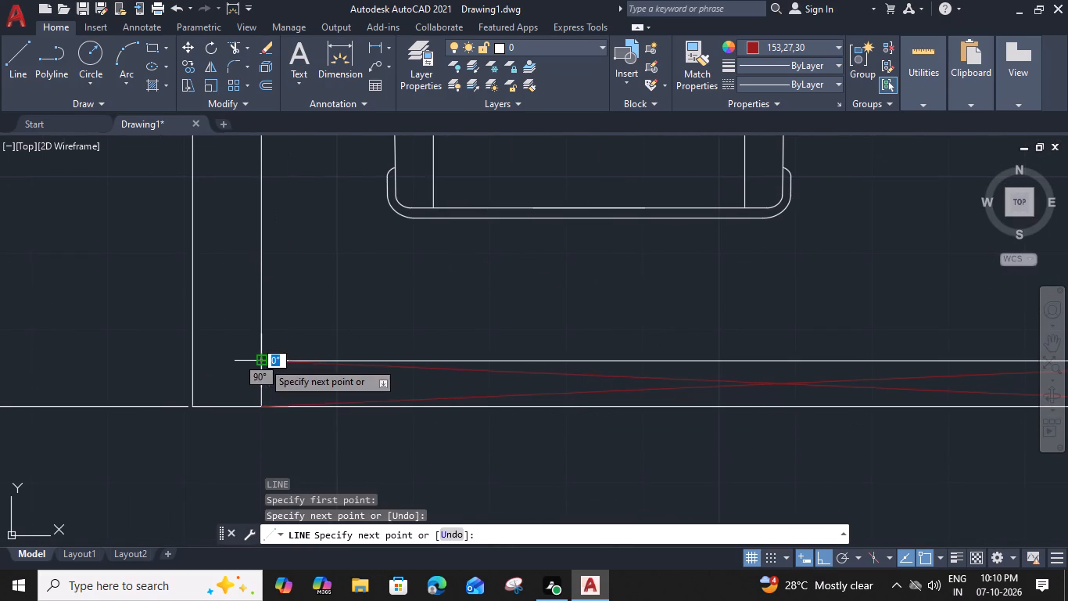
pyautogui.press('Escape')
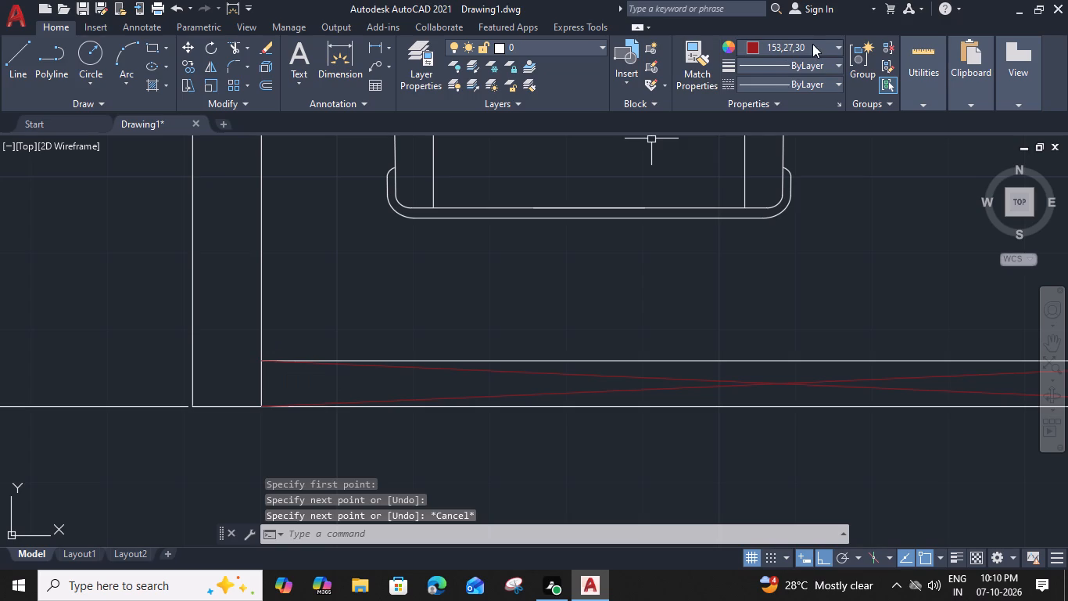
# Set the current object colour back to ByLayer.
pyautogui.click(812, 44)
pyautogui.click(802, 69)
# Copy the plant horizontally into the planter box beside the short wall three times, about 8'-6", 5'-11.5" and 3'-5.5" away.
pyautogui.scroll(-2, 545, 309)
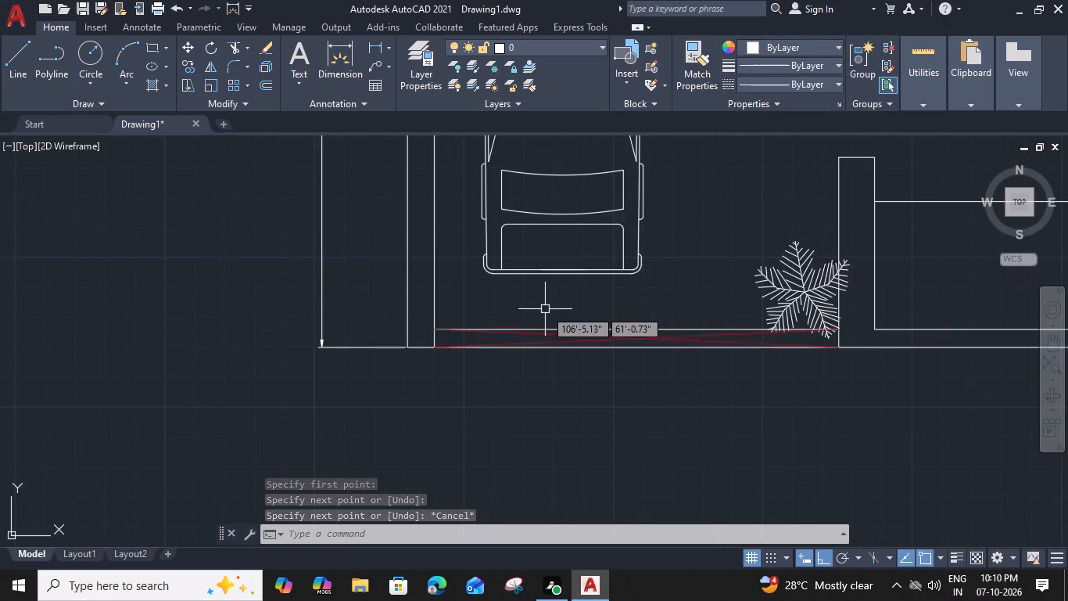
pyautogui.scroll(-1, 582, 308)
pyautogui.moveTo(598, 301); pyautogui.dragTo(435, 440, button='middle')
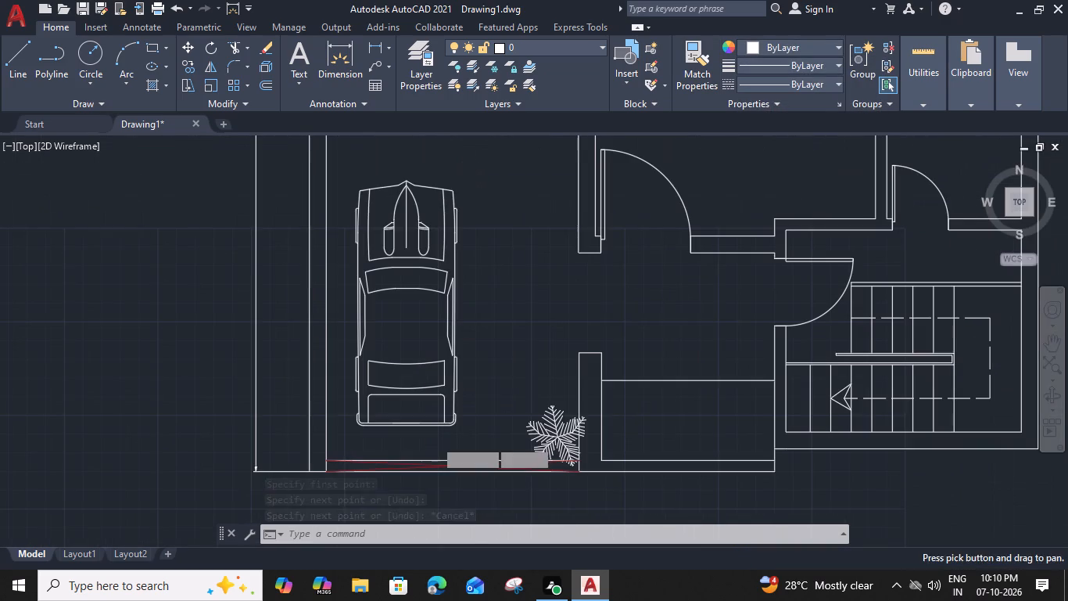
pyautogui.moveTo(611, 306); pyautogui.dragTo(495, 319, button='middle')
pyautogui.moveTo(508, 424); pyautogui.dragTo(539, 363, button='middle')
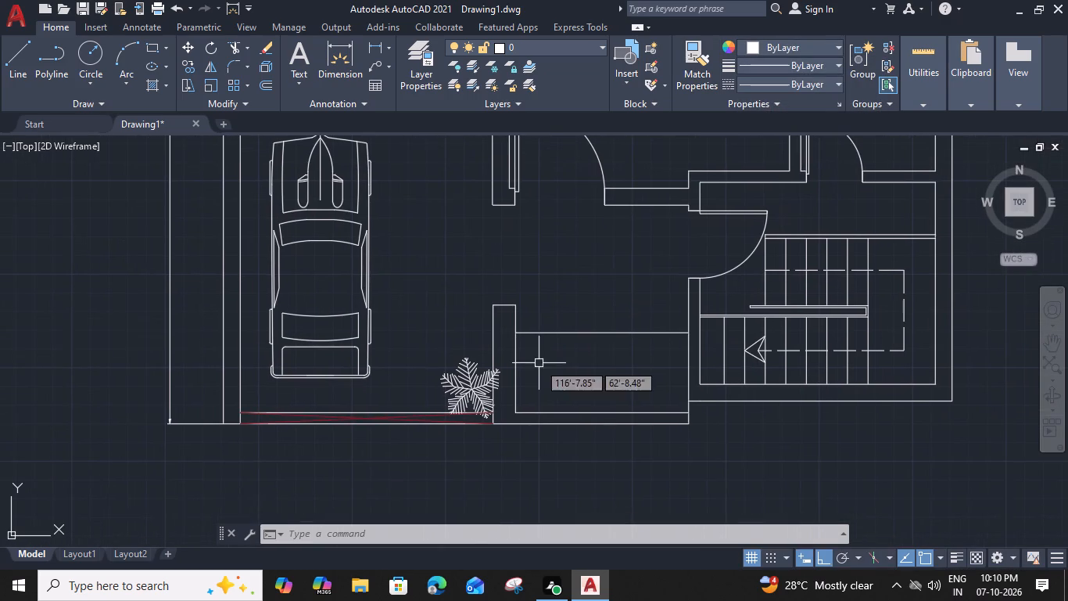
pyautogui.click(482, 384)
pyautogui.write('co')
pyautogui.press('space')
pyautogui.scroll(2, 496, 409)
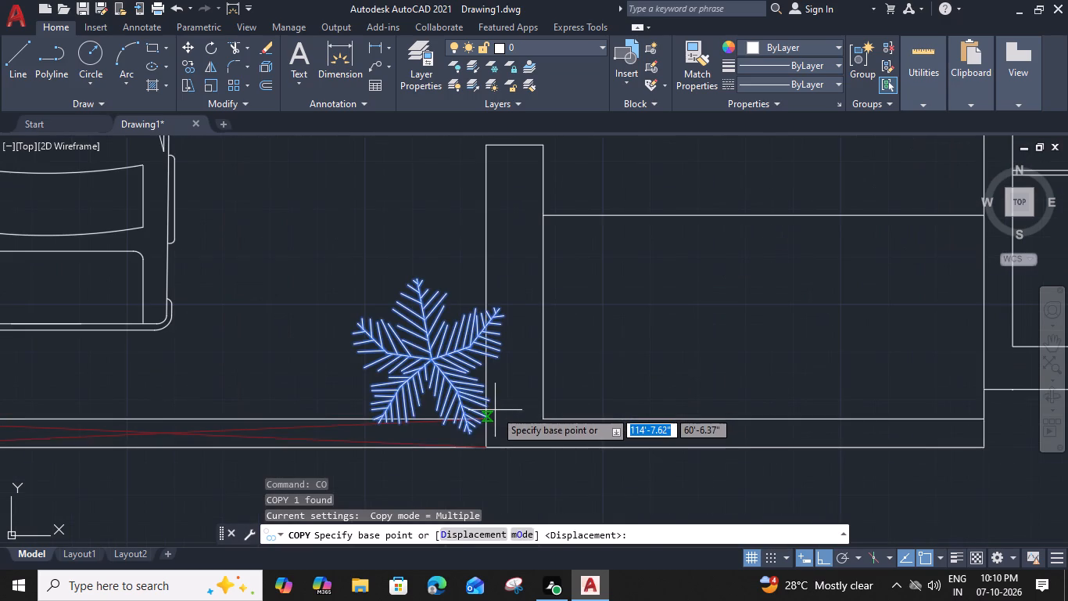
pyautogui.click(488, 404)
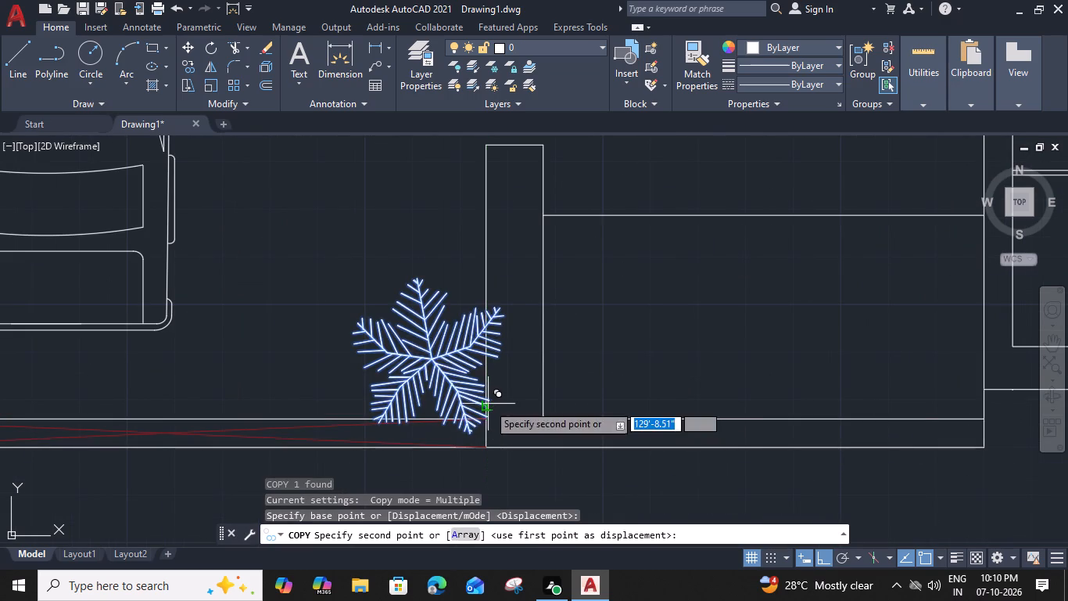
pyautogui.moveTo(862, 381); pyautogui.dragTo(556, 373, button='middle')
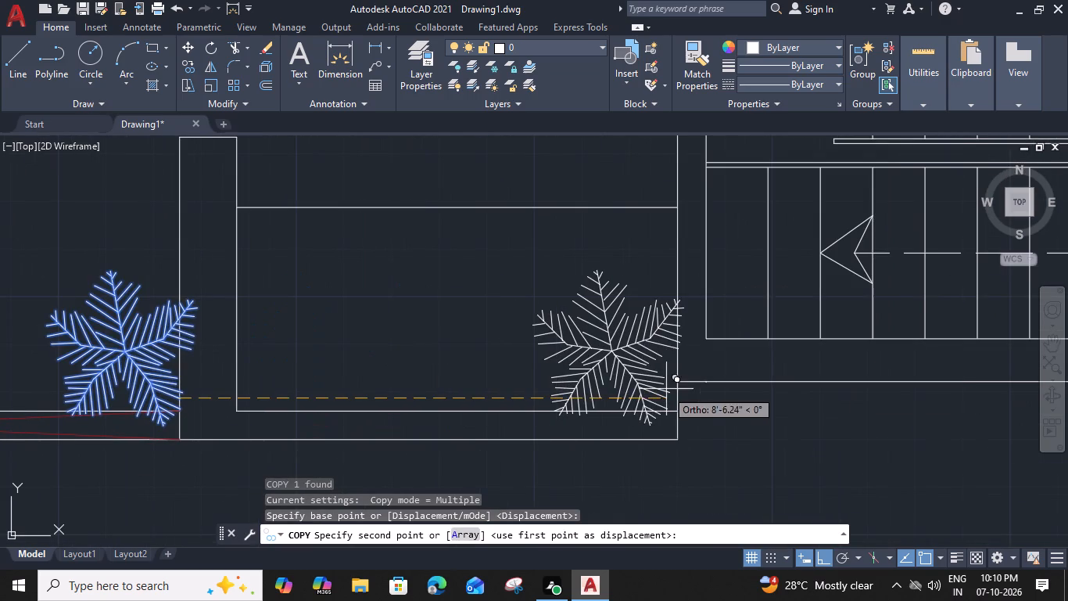
pyautogui.click(668, 393)
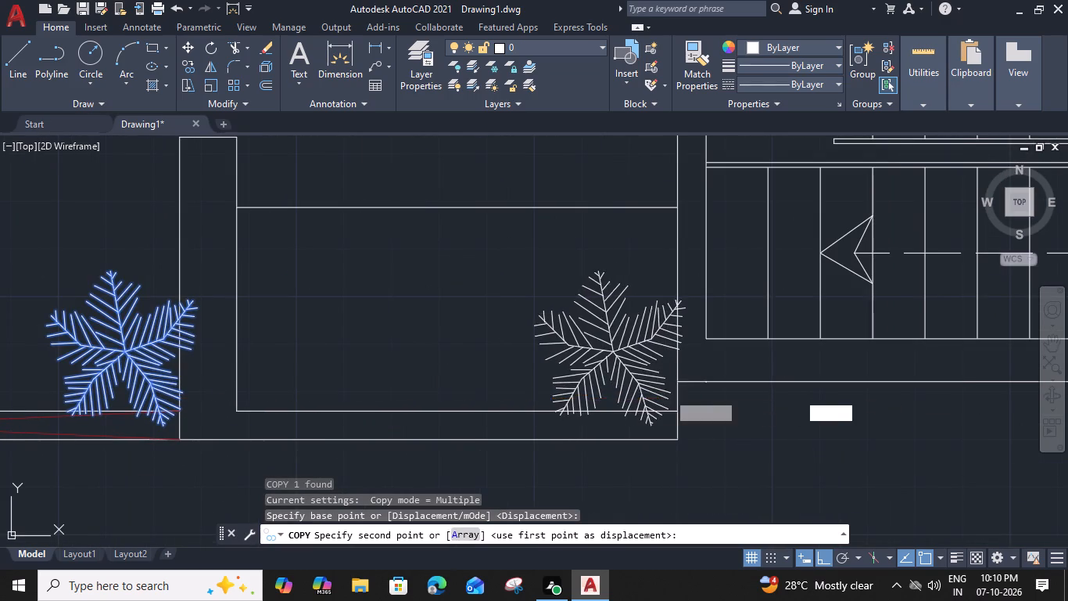
pyautogui.click(520, 393)
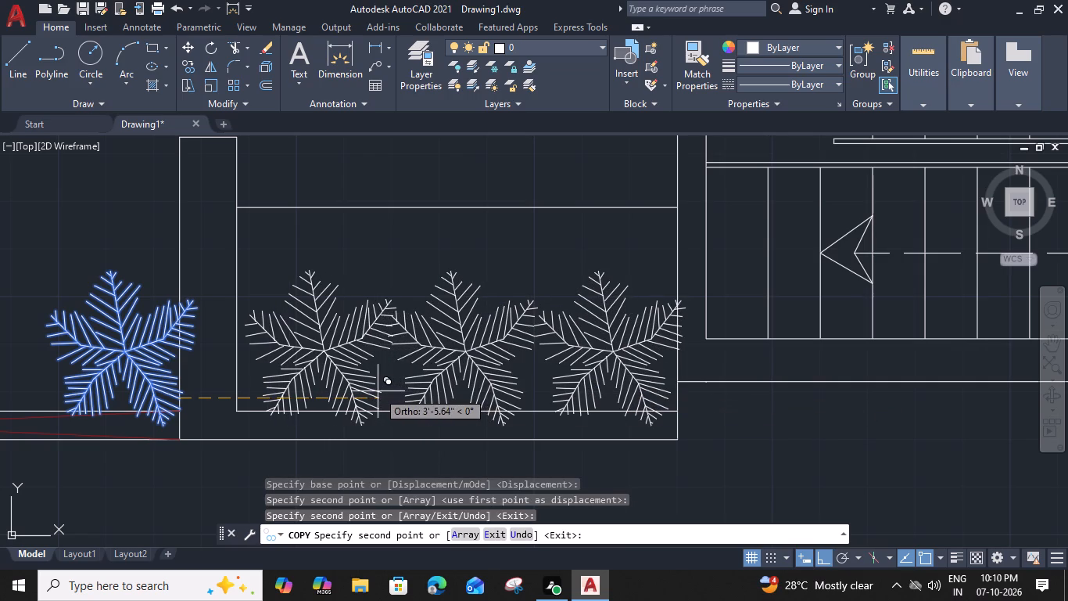
pyautogui.click(378, 391)
pyautogui.press('Escape')
# Insert the Bed - Queen block from the DesignCenter's Home - Space Planner blocks, placing it beside the car.
pyautogui.scroll(-1, 426, 353)
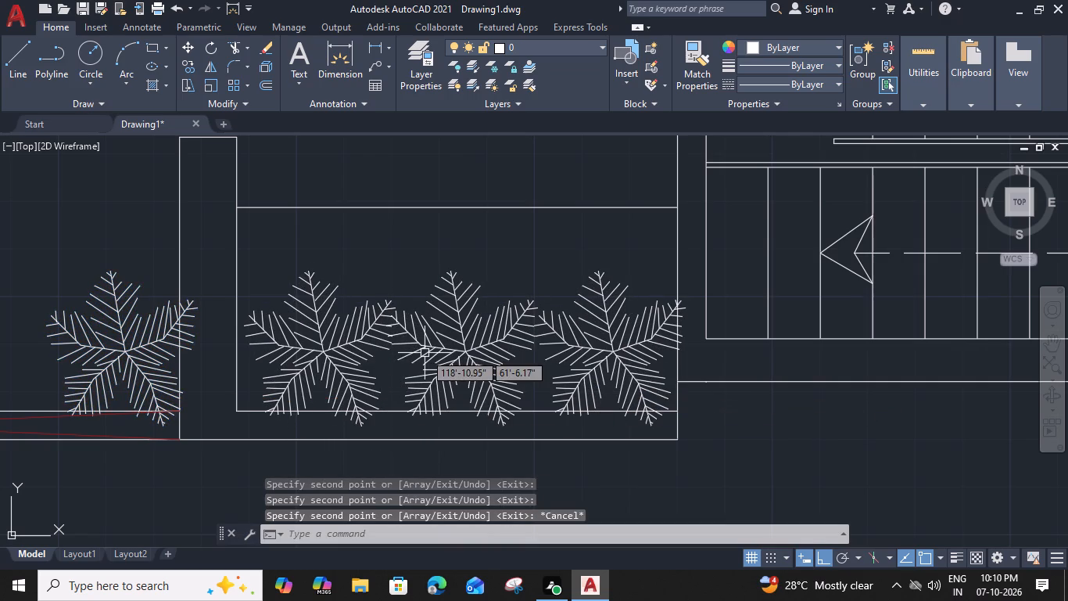
pyautogui.scroll(-1, 425, 353)
pyautogui.moveTo(428, 356); pyautogui.dragTo(679, 386, button='middle')
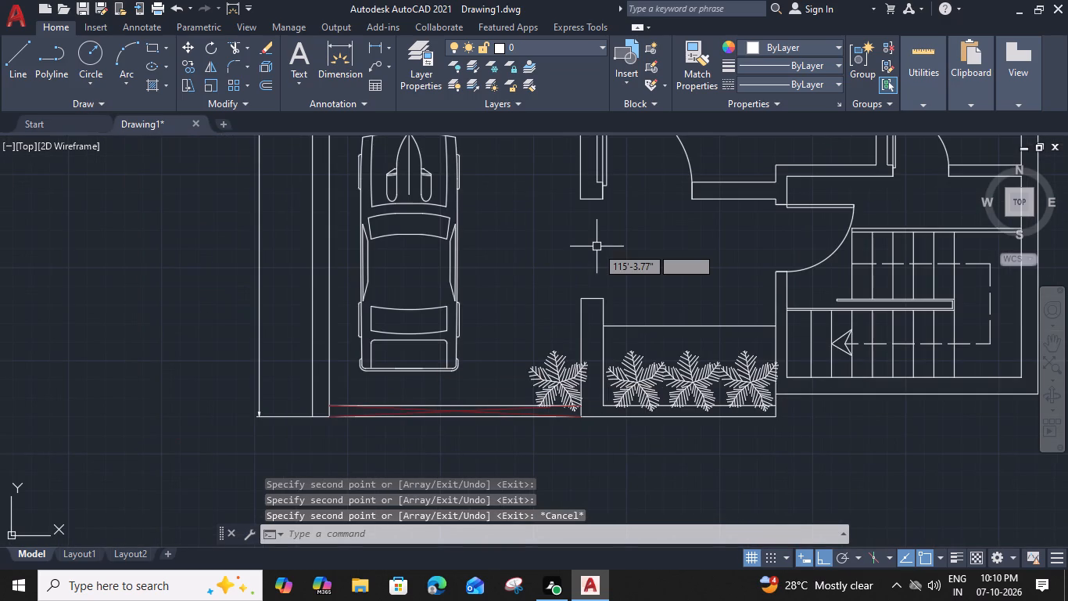
pyautogui.moveTo(675, 225); pyautogui.dragTo(679, 329, button='middle')
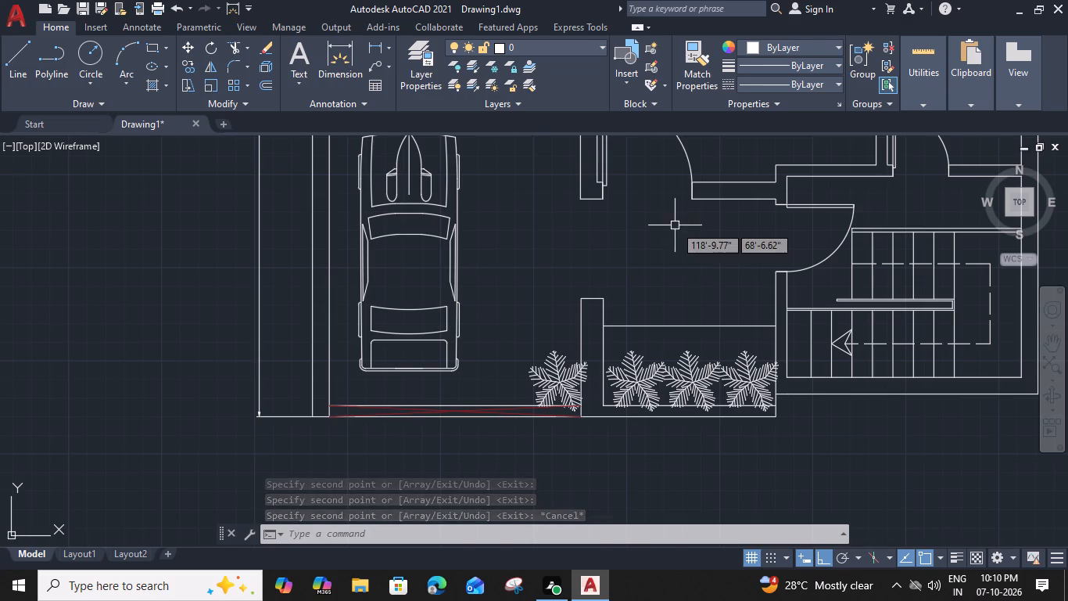
pyautogui.moveTo(679, 329); pyautogui.dragTo(715, 400, button='middle')
pyautogui.scroll(-2, 683, 229)
pyautogui.moveTo(686, 215); pyautogui.dragTo(610, 375, button='middle')
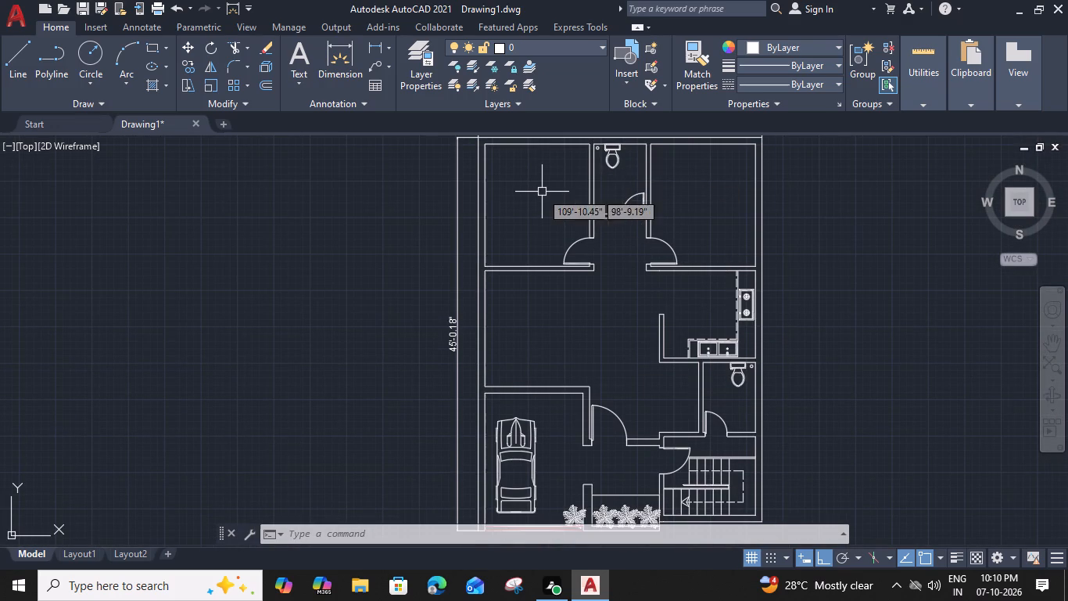
pyautogui.hotkey('ctrl', '2')
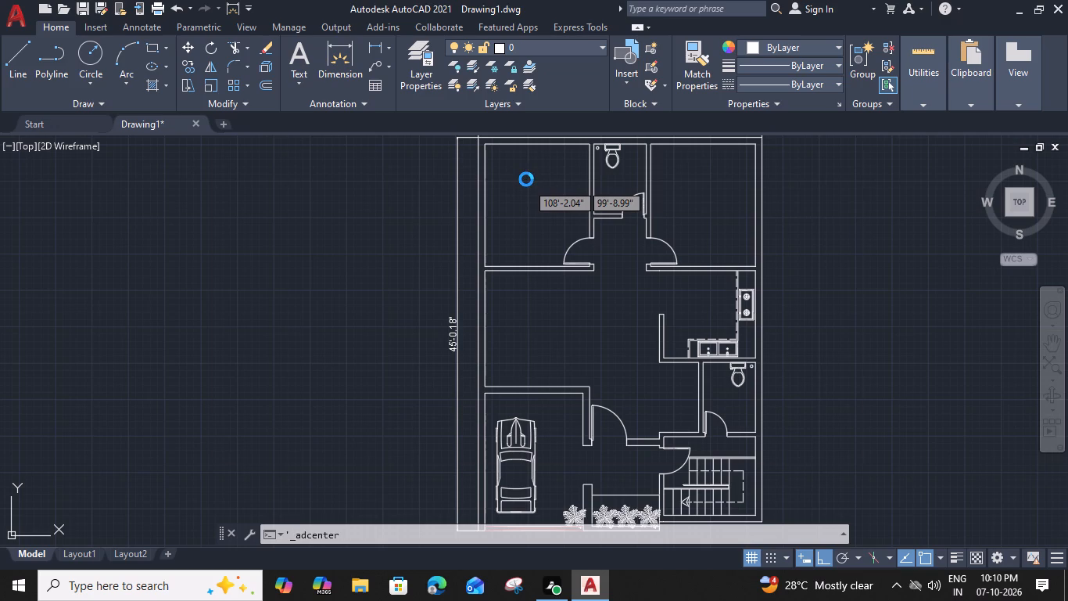
pyautogui.click(430, 201)
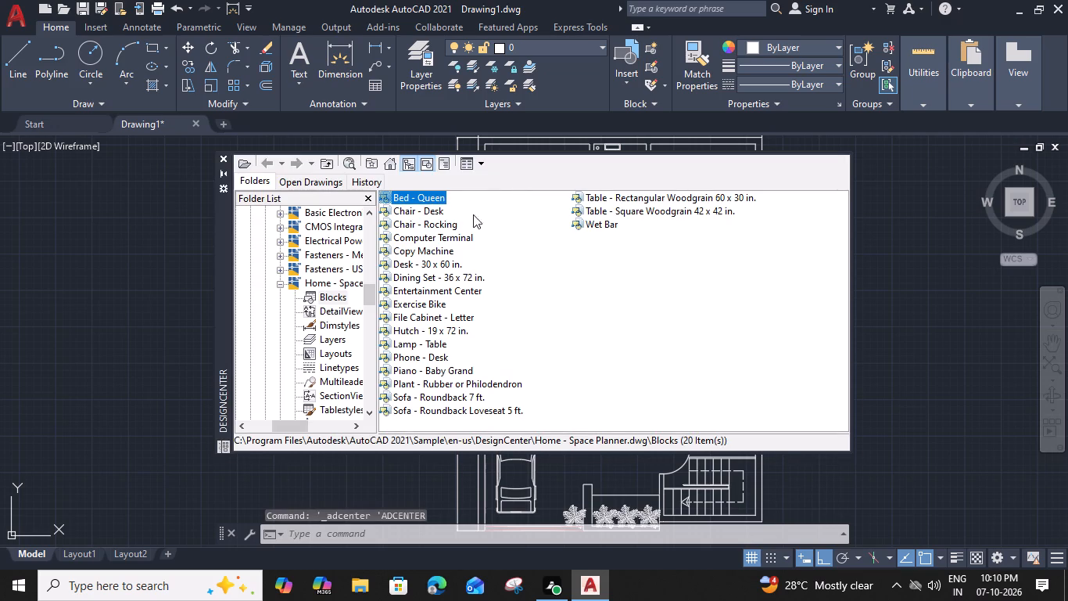
pyautogui.moveTo(433, 194); pyautogui.dragTo(552, 457)
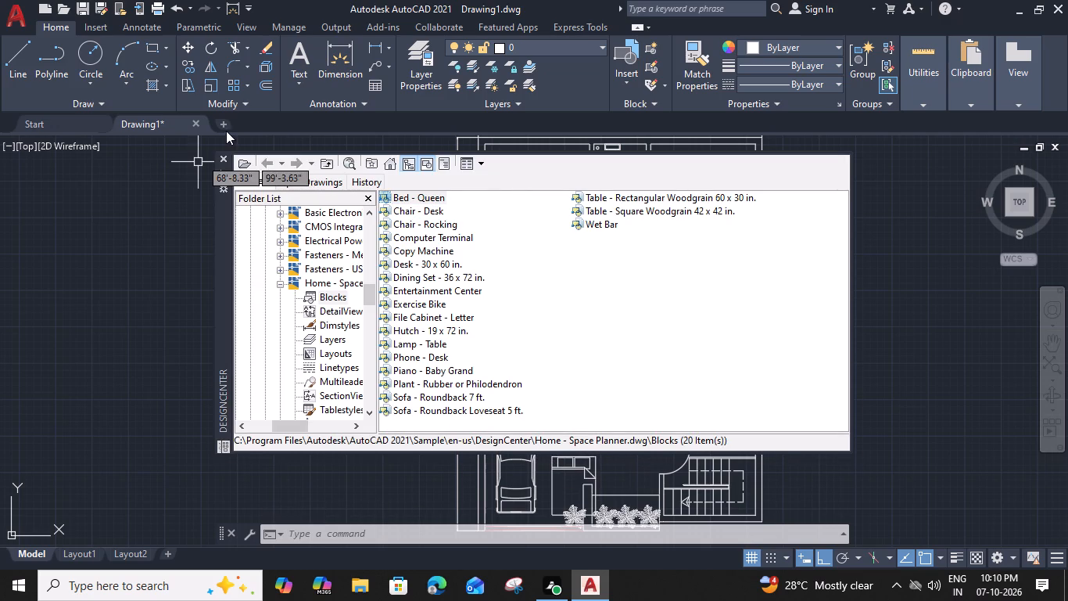
pyautogui.click(227, 157)
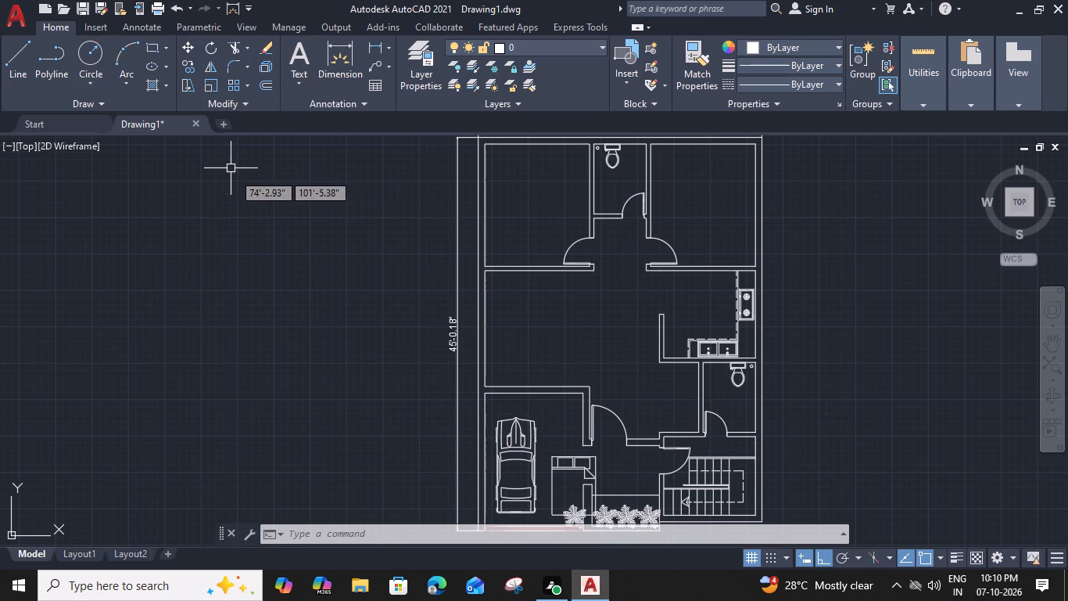
# Copy the queen bed by its headboard midpoint to the middle of the upper-left bedroom's top inner wall.
pyautogui.click(572, 461)
pyautogui.write('co')
pyautogui.press('space')
pyautogui.scroll(3, 572, 458)
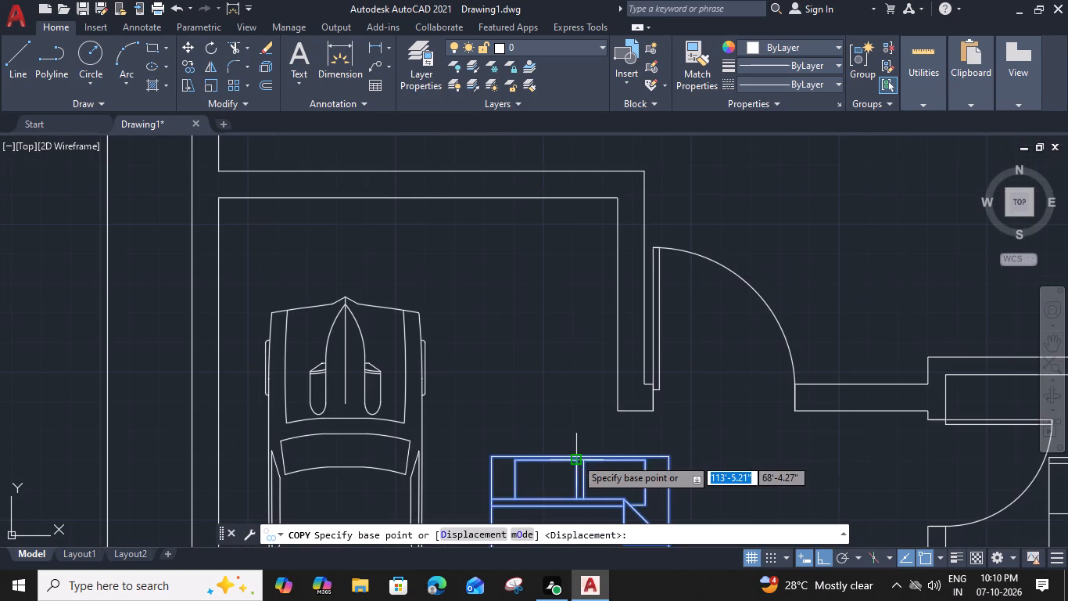
pyautogui.click(581, 455)
pyautogui.scroll(-4, 579, 452)
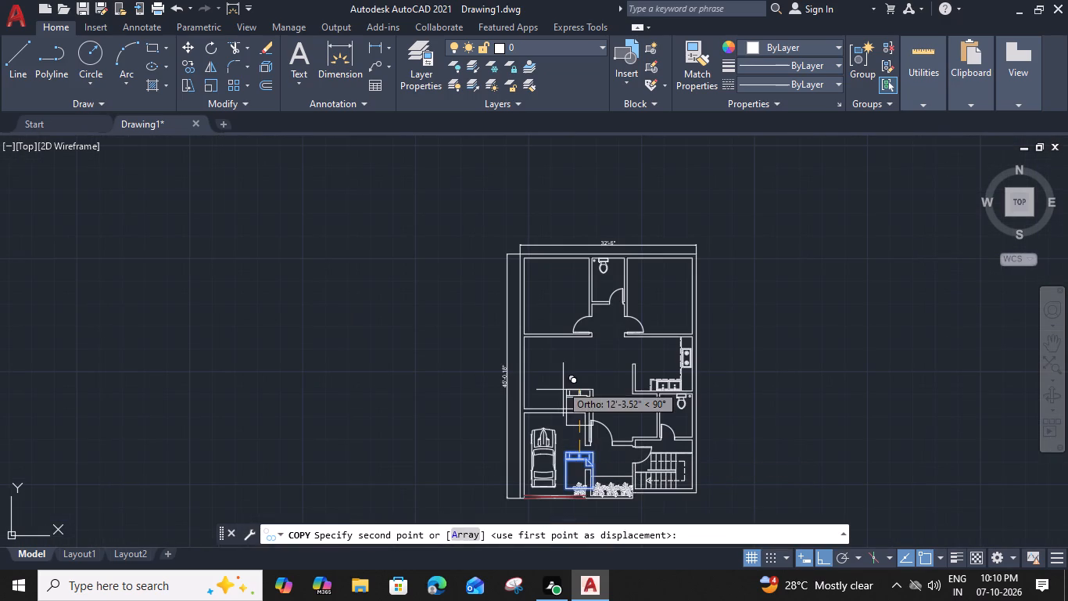
pyautogui.scroll(2, 560, 256)
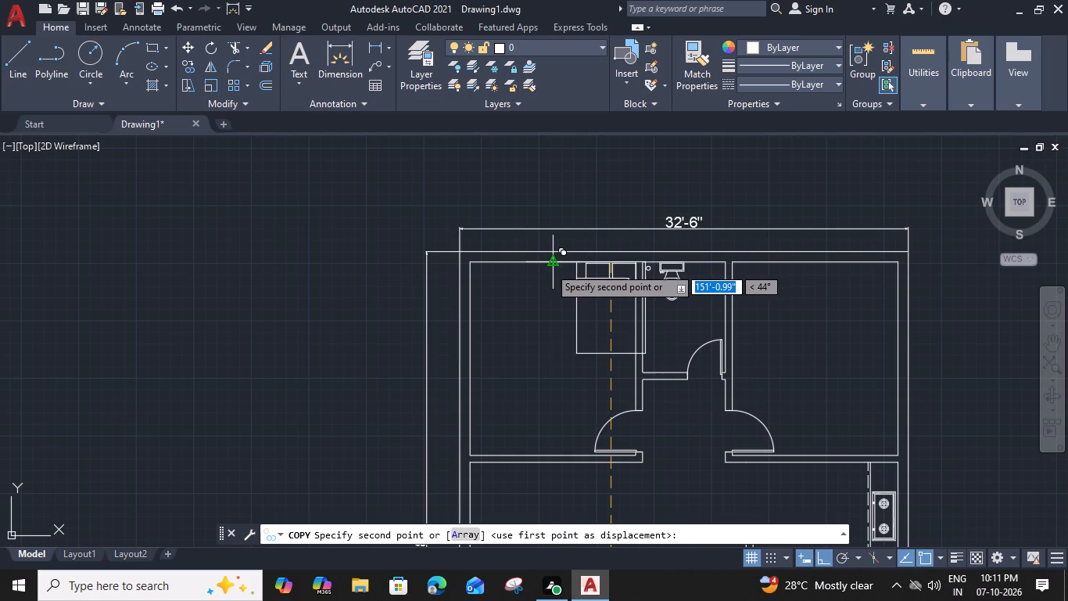
pyautogui.click(549, 267)
pyautogui.press('Escape')
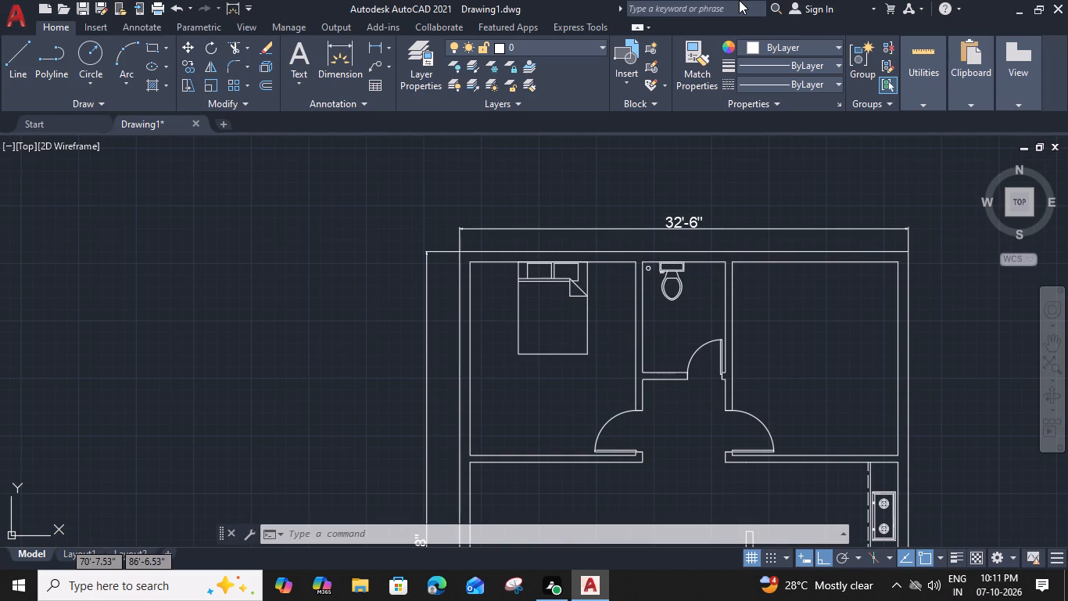
# Rotate the copied bed 90° about its upper-left headboard corner.
pyautogui.moveTo(595, 373); pyautogui.dragTo(700, 362, button='middle')
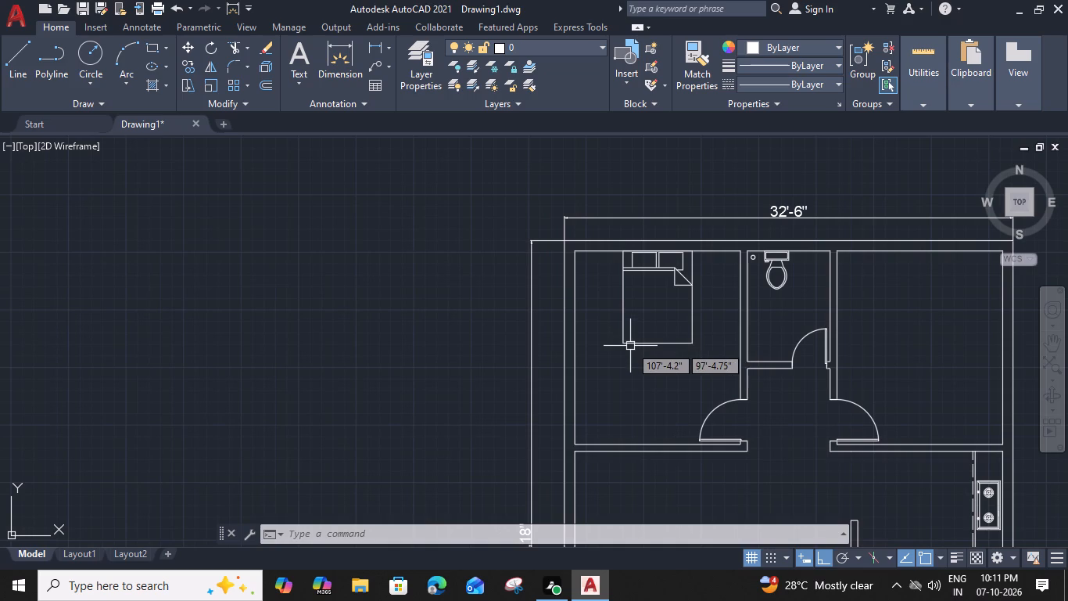
pyautogui.click(627, 346)
pyautogui.write('ro')
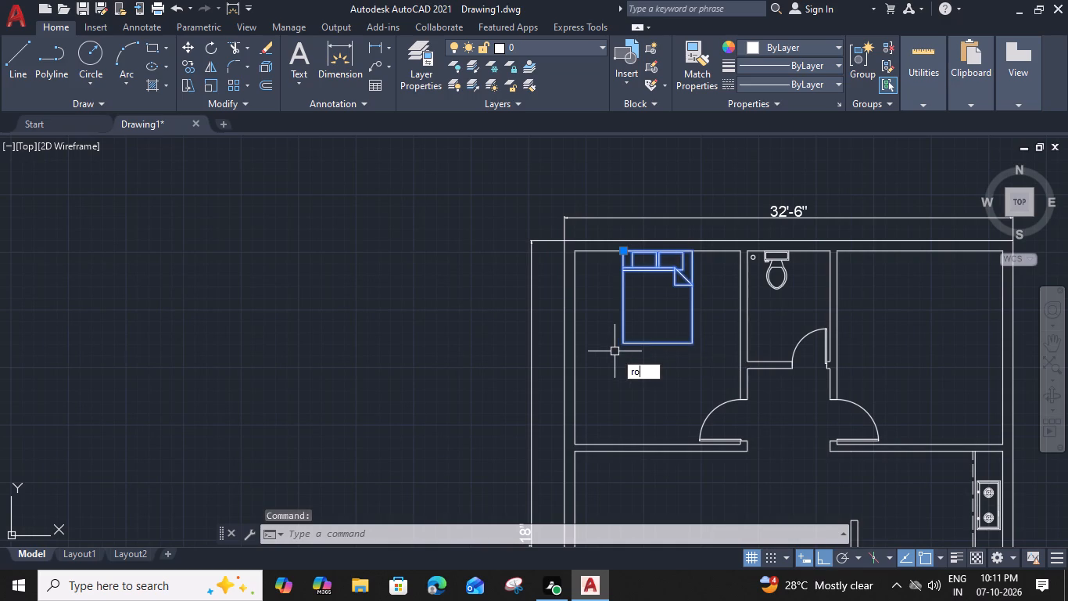
pyautogui.press('space')
pyautogui.scroll(2, 627, 256)
pyautogui.click(618, 248)
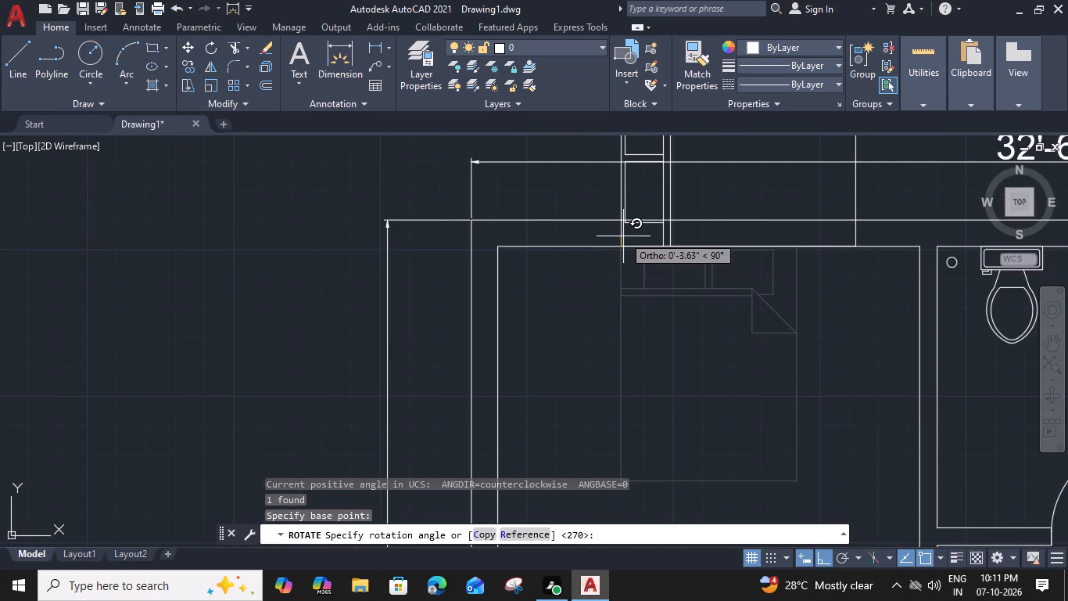
pyautogui.scroll(3, 622, 235)
pyautogui.click(618, 172)
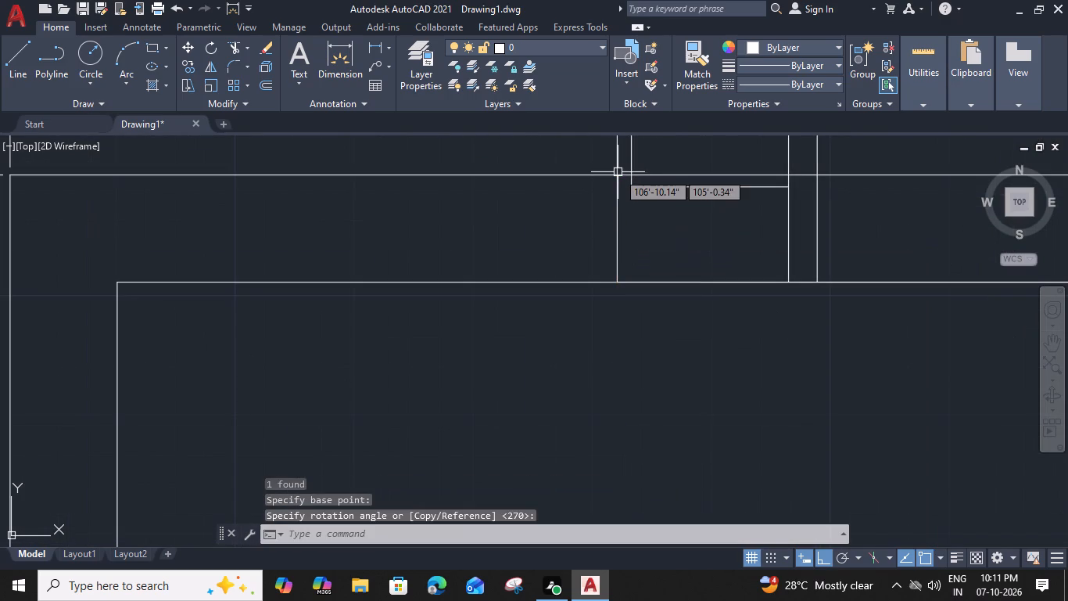
# Move the rotated bed so its headboard midpoint sits at the middle of the upper-left bedroom's left inner wall.
pyautogui.scroll(-3, 618, 175)
pyautogui.click(619, 195)
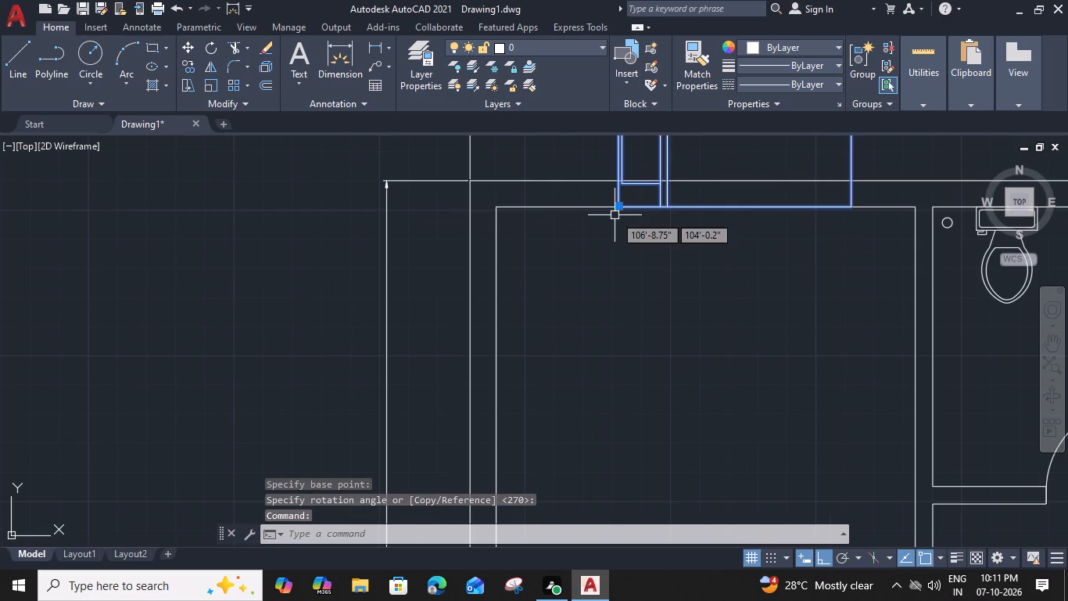
pyautogui.write('m')
pyautogui.press('space')
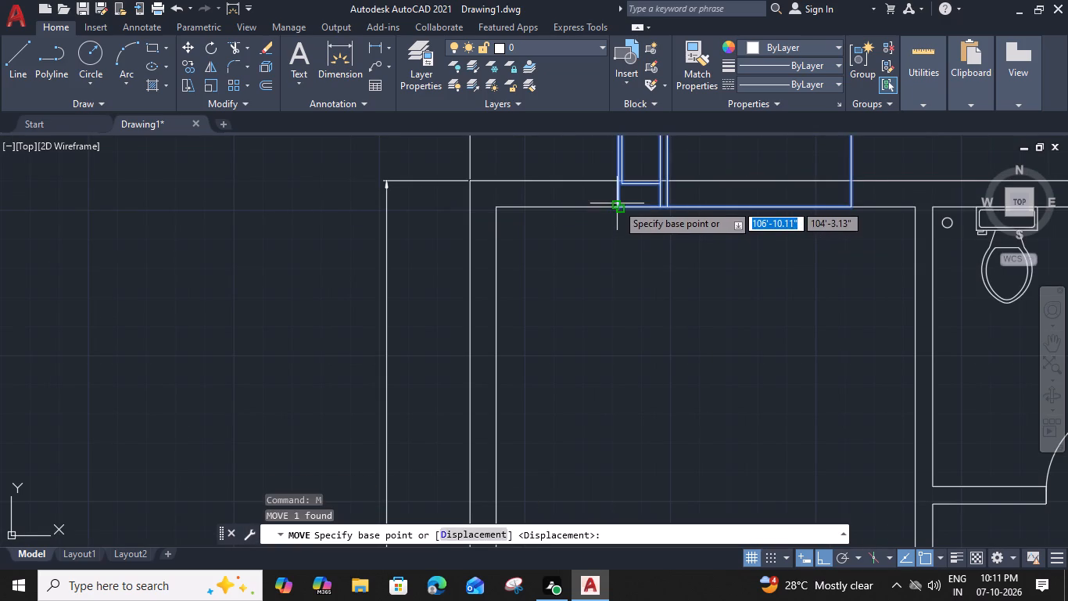
pyautogui.scroll(-1, 617, 284)
pyautogui.moveTo(618, 279); pyautogui.dragTo(591, 382, button='middle')
pyautogui.scroll(3, 593, 290)
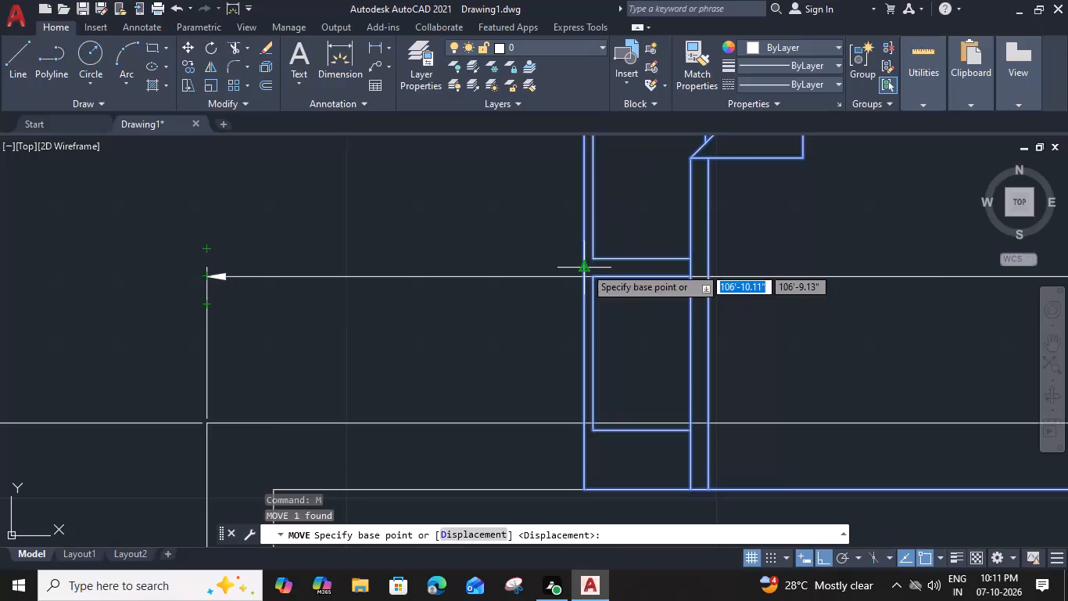
pyautogui.click(585, 267)
pyautogui.scroll(-3, 585, 267)
pyautogui.moveTo(556, 398); pyautogui.dragTo(629, 343, button='middle')
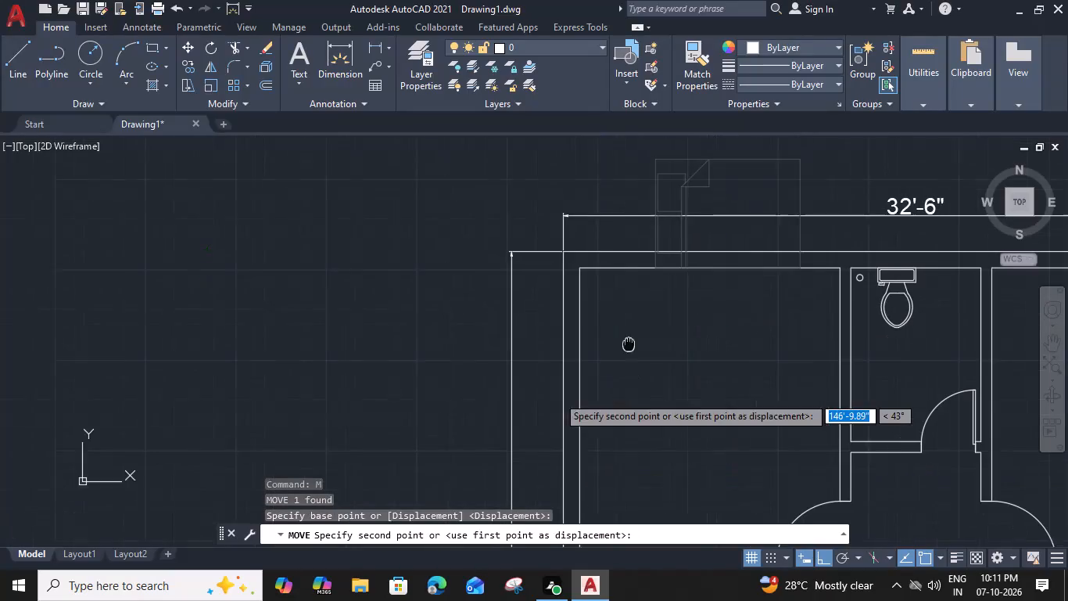
pyautogui.moveTo(629, 343); pyautogui.dragTo(631, 342, button='middle')
pyautogui.moveTo(608, 376); pyautogui.dragTo(636, 284, button='middle')
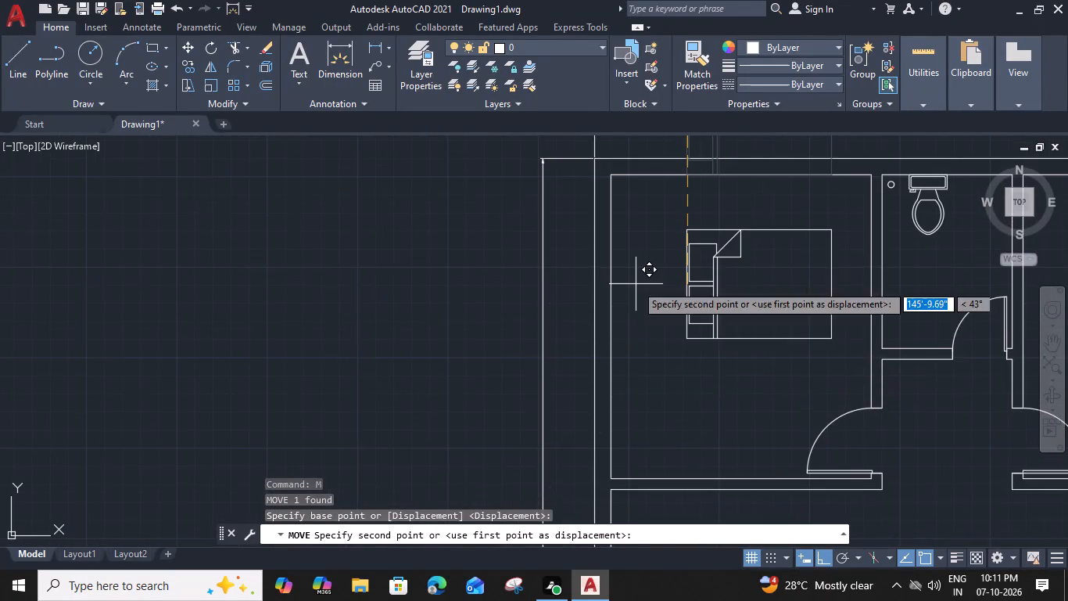
pyautogui.click(611, 330)
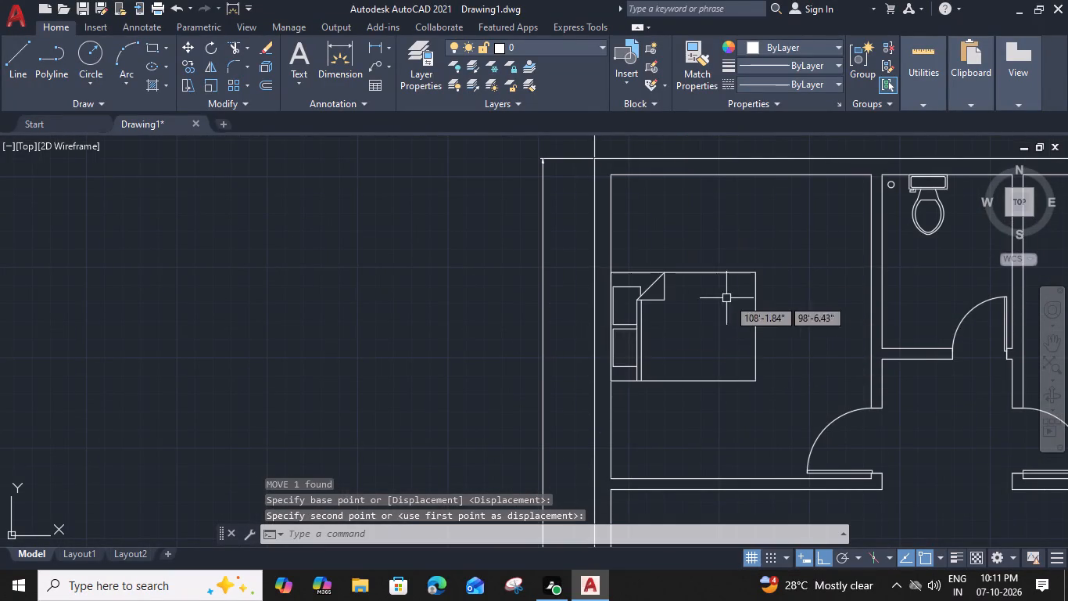
# Copy the queen bed from the upper-left bedroom about 19'-1" horizontally into the upper-right bedroom.
pyautogui.scroll(-1, 732, 312)
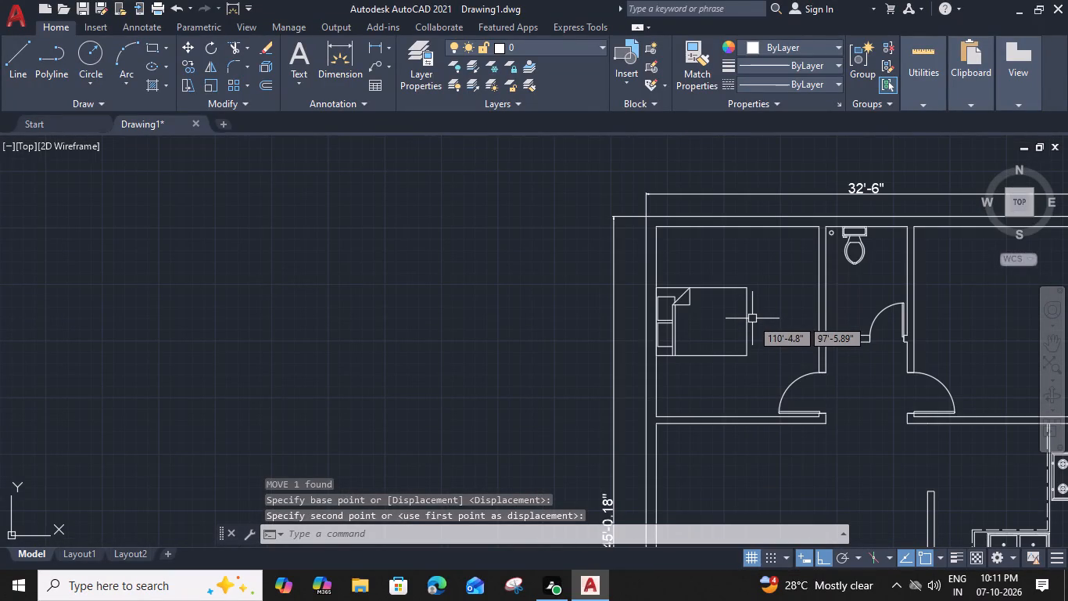
pyautogui.moveTo(758, 313); pyautogui.dragTo(648, 304, button='middle')
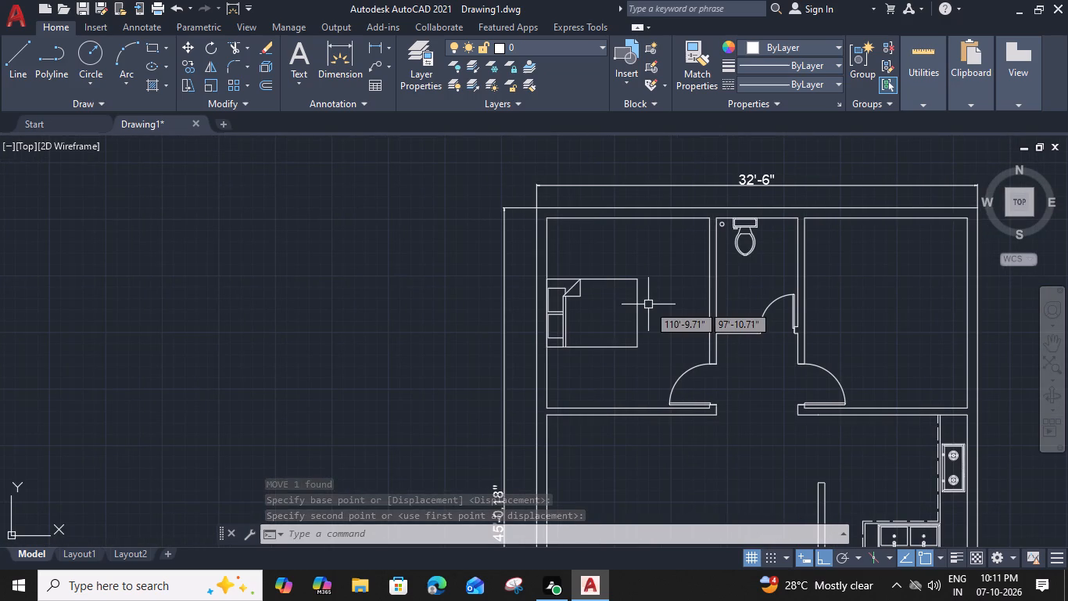
pyautogui.click(637, 310)
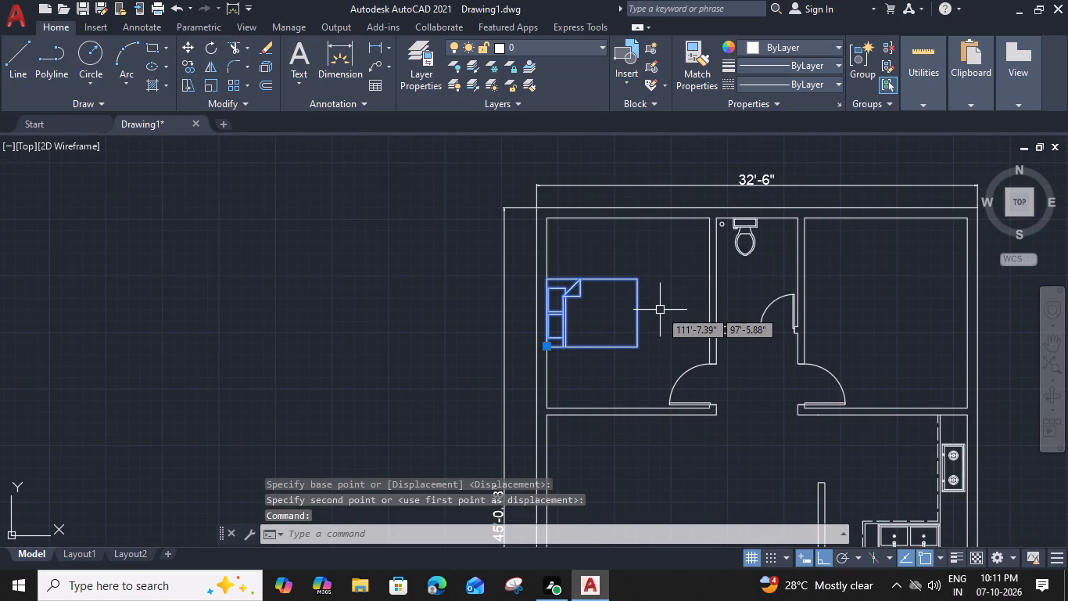
pyautogui.write('co')
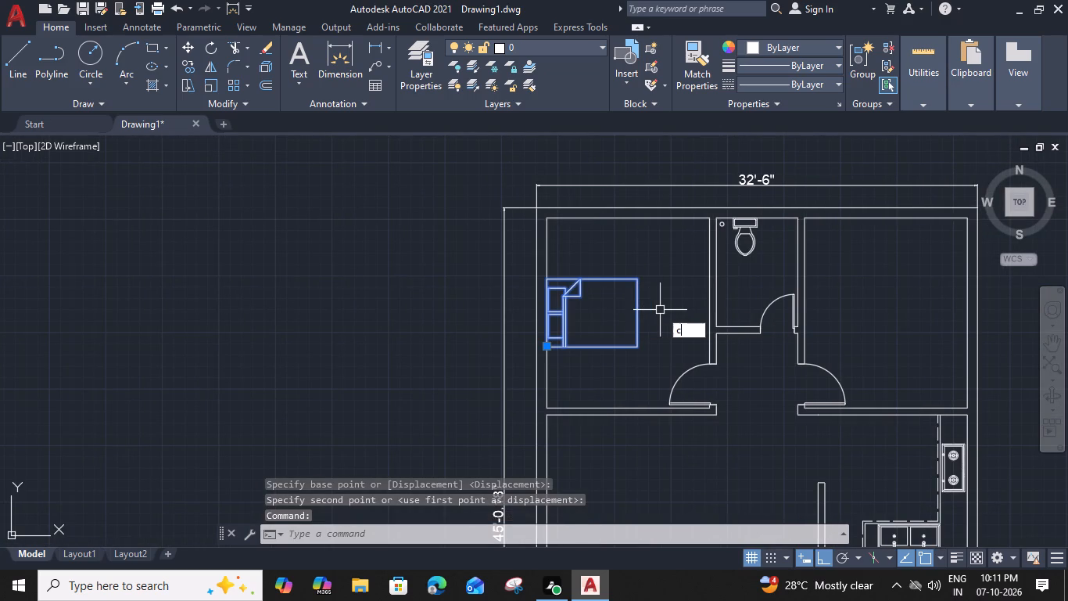
pyautogui.press('space')
pyautogui.click(637, 311)
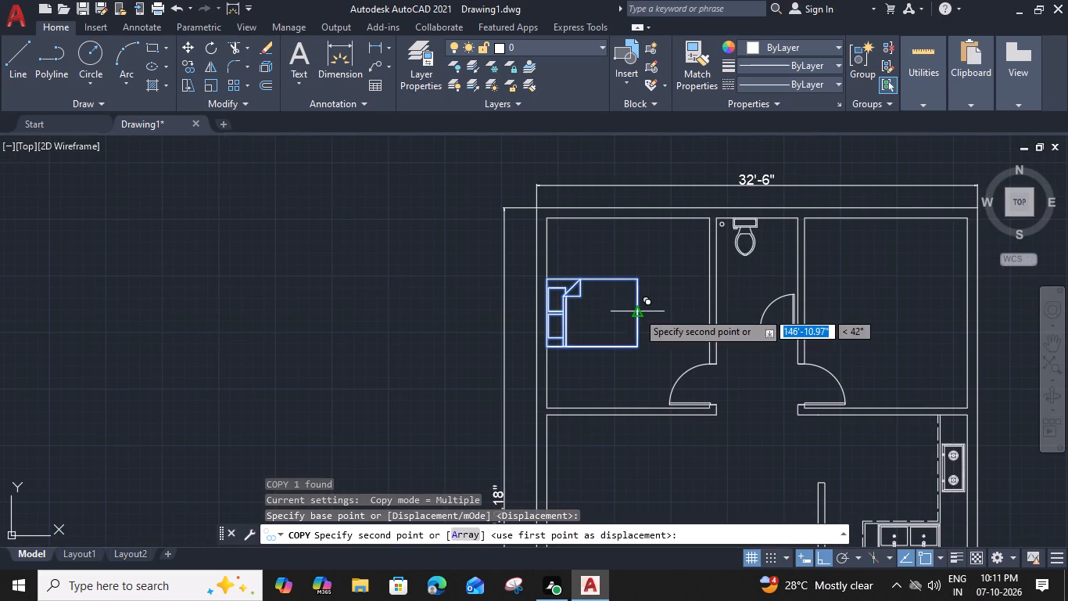
pyautogui.click(897, 294)
pyautogui.press('Escape')
# Mirror the copied bed in the upper-right bedroom about its foot edge, erasing the source bed.
pyautogui.moveTo(911, 311); pyautogui.dragTo(901, 304, button='middle')
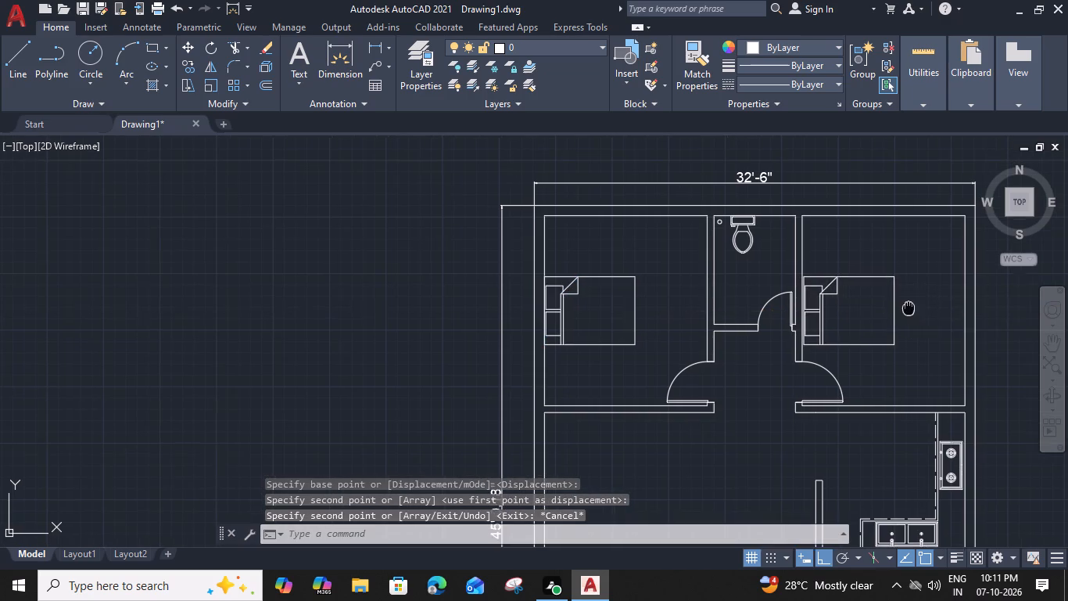
pyautogui.moveTo(901, 304); pyautogui.dragTo(776, 292, button='middle')
pyautogui.click(762, 297)
pyautogui.write('mi')
pyautogui.press('space')
pyautogui.click(767, 327)
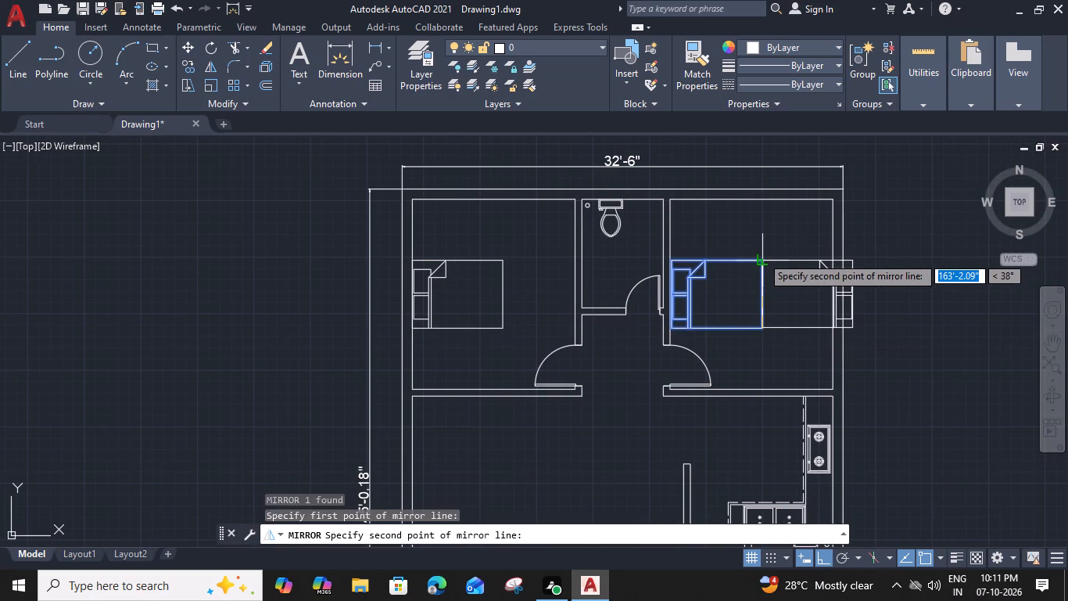
pyautogui.click(764, 261)
pyautogui.moveTo(794, 302); pyautogui.dragTo(764, 261)
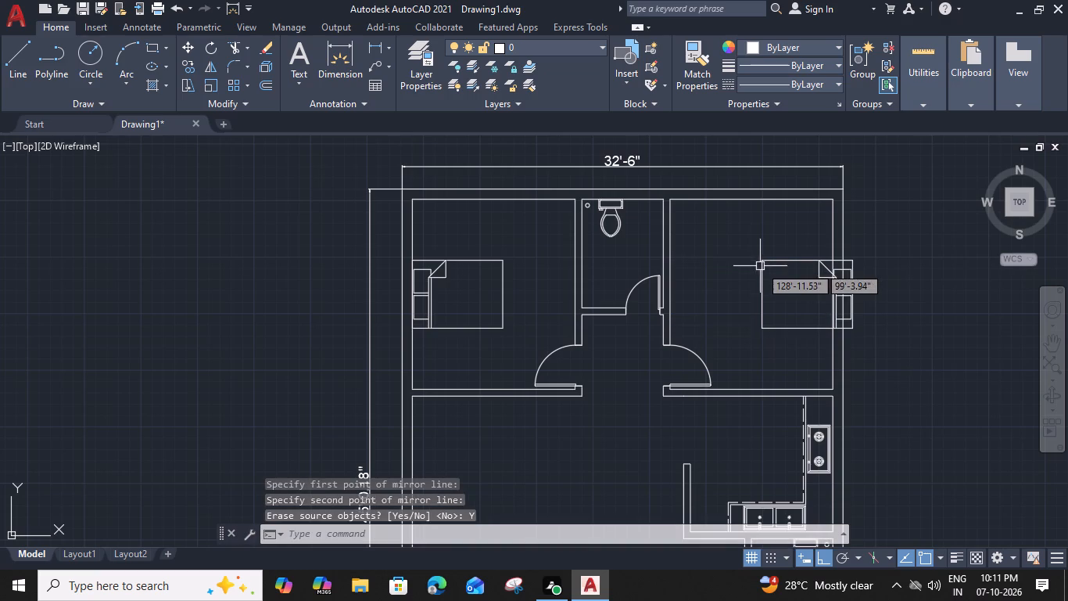
# Move the mirrored bed by its headboard midpoint to the right inner wall line of the upper-right bedroom.
pyautogui.click(760, 265)
pyautogui.moveTo(761, 220); pyautogui.dragTo(631, 234, button='middle')
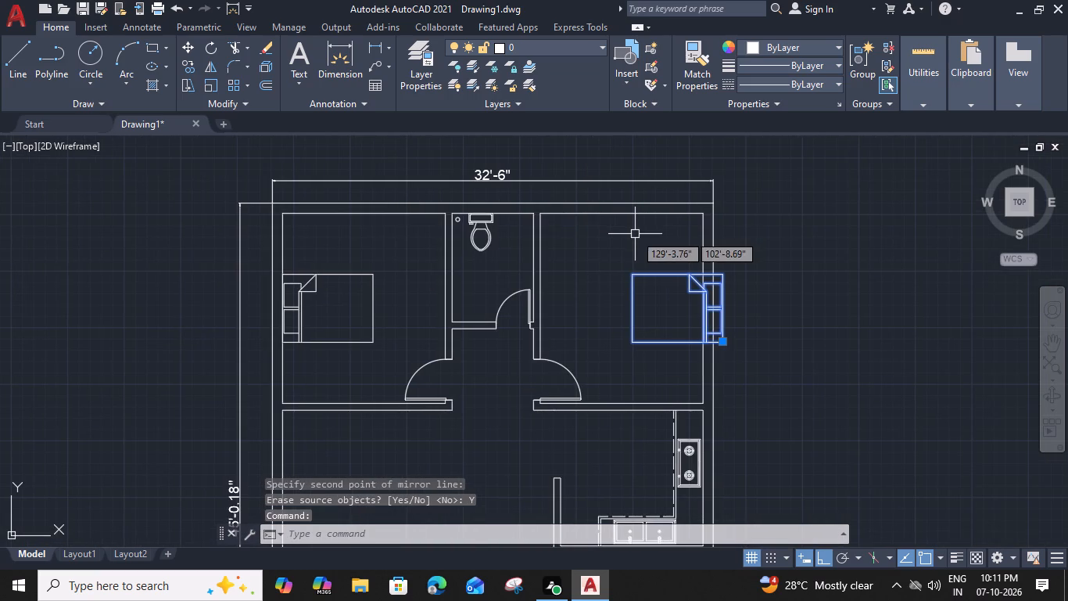
pyautogui.write('m')
pyautogui.press('space')
pyautogui.scroll(3, 730, 300)
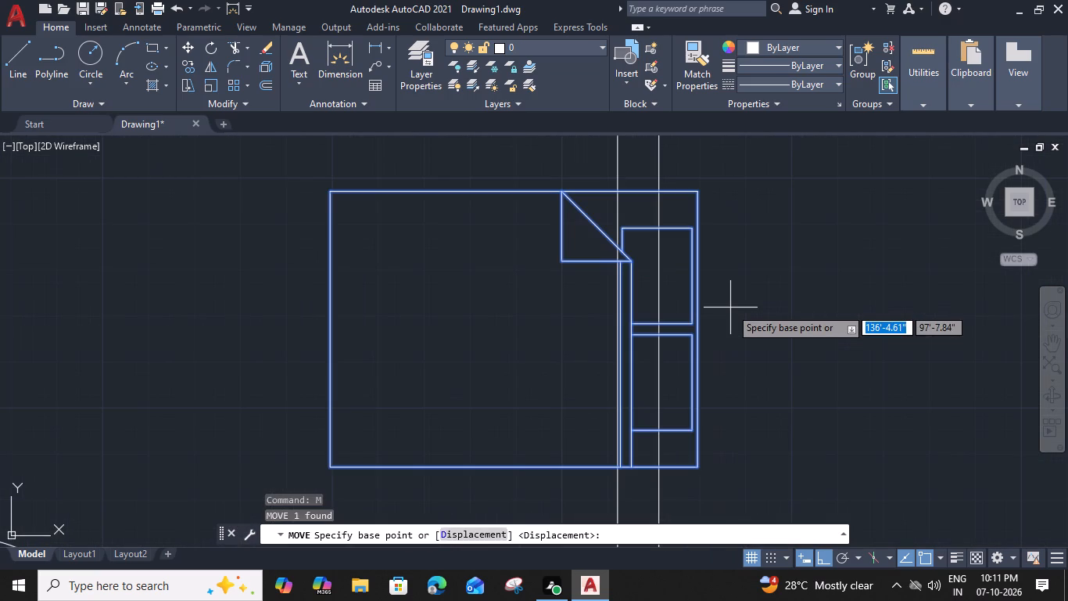
pyautogui.click(699, 329)
pyautogui.scroll(-3, 699, 329)
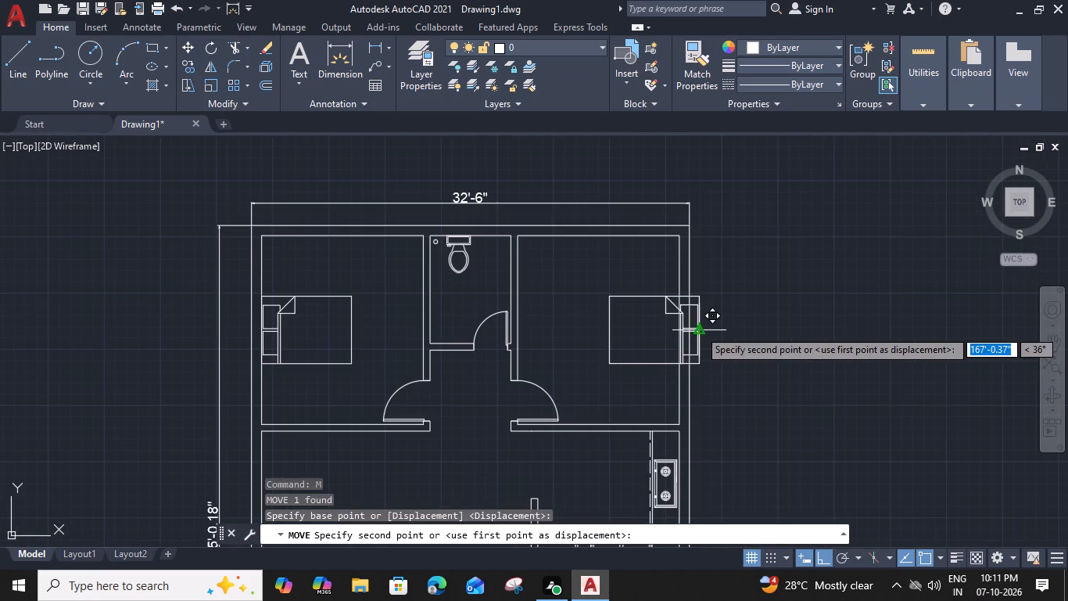
pyautogui.scroll(3, 683, 318)
pyautogui.scroll(-2, 670, 322)
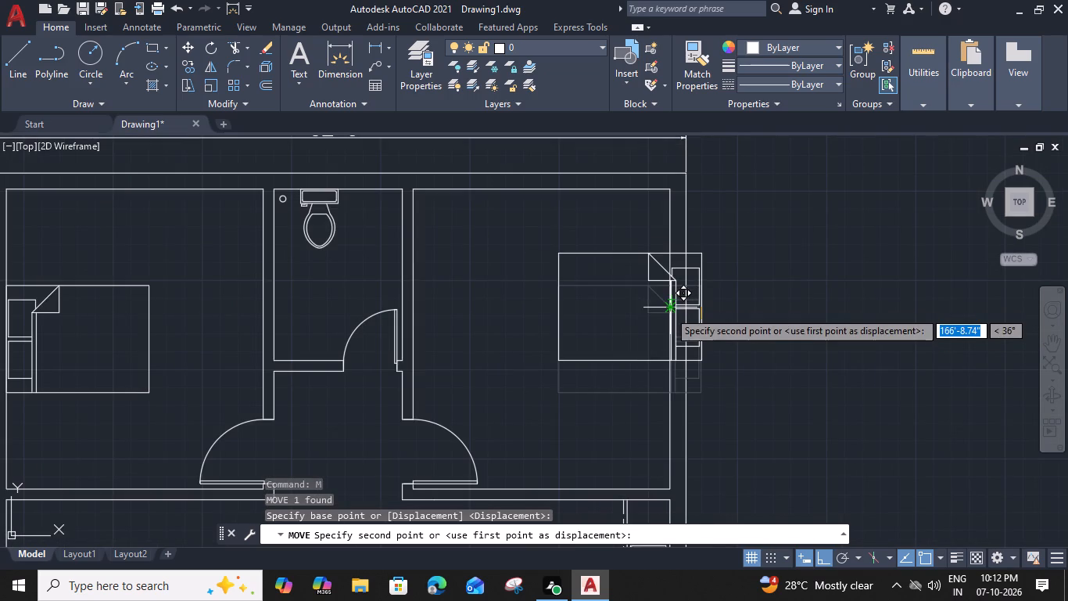
pyautogui.scroll(2, 668, 300)
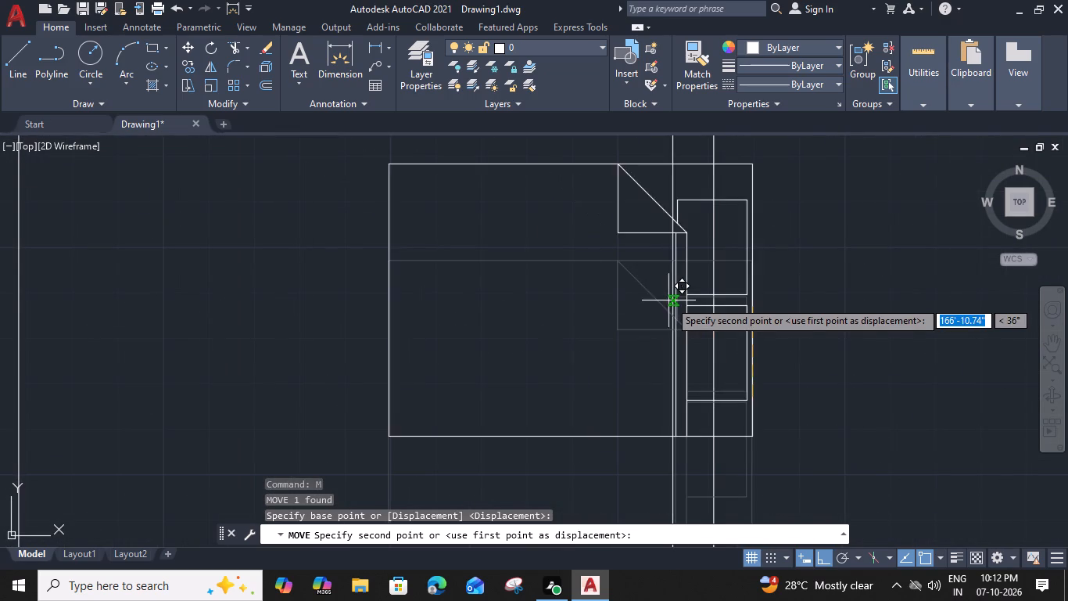
pyautogui.scroll(-2, 672, 301)
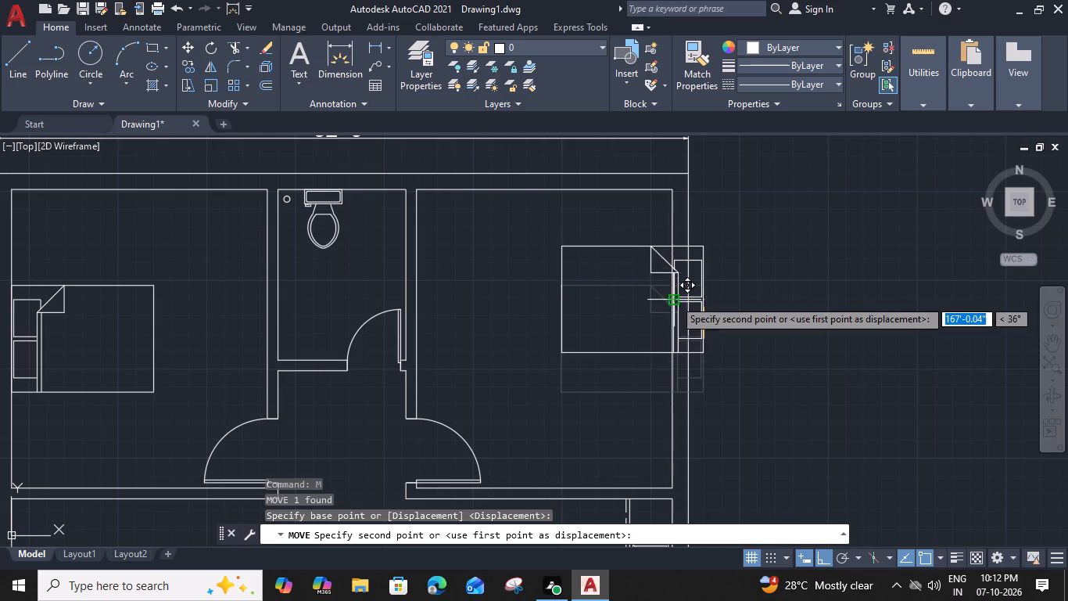
pyautogui.click(674, 299)
# Move the mirrored bed again by its headboard so it sits flush against the upper-right bedroom's right inner wall.
pyautogui.scroll(-2, 681, 322)
pyautogui.scroll(2, 654, 333)
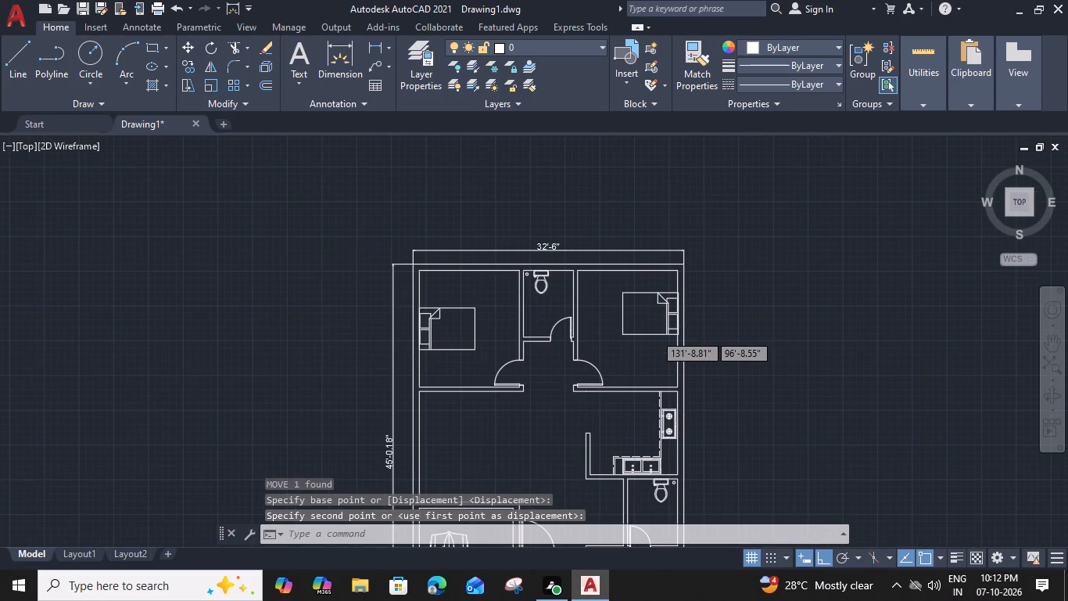
pyautogui.click(658, 330)
pyautogui.click(598, 368)
pyautogui.write('m')
pyautogui.press('space')
pyautogui.scroll(3, 721, 309)
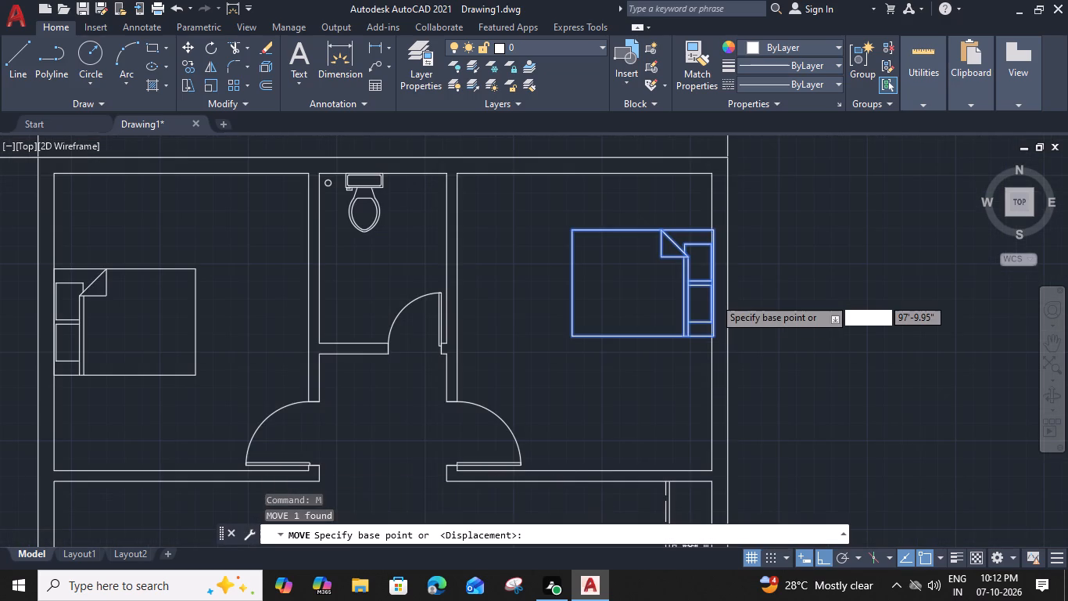
pyautogui.click(700, 215)
pyautogui.scroll(-4, 700, 217)
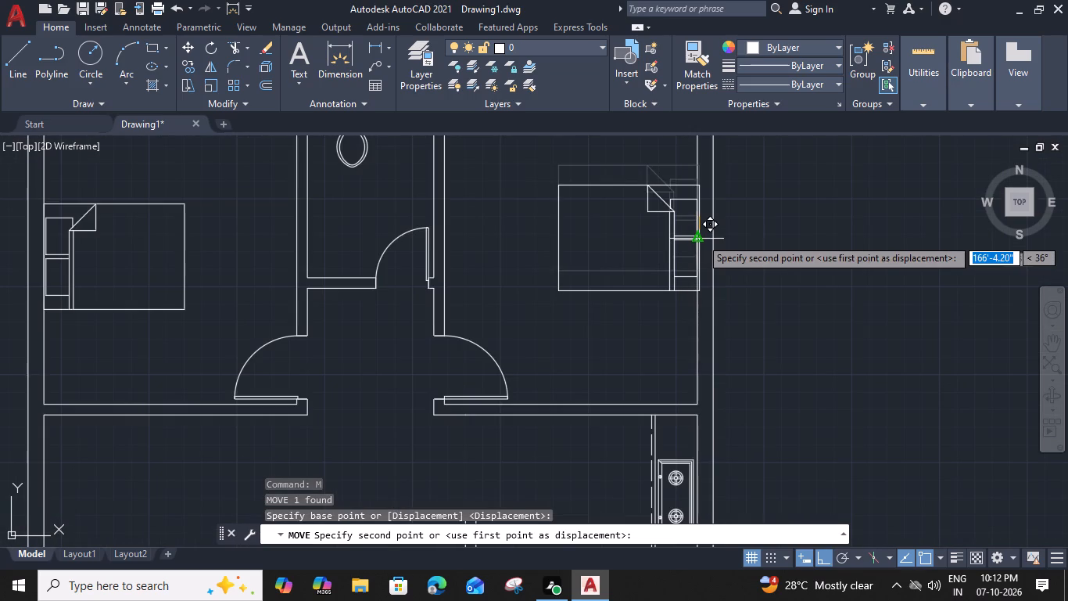
pyautogui.scroll(3, 697, 236)
pyautogui.click(696, 246)
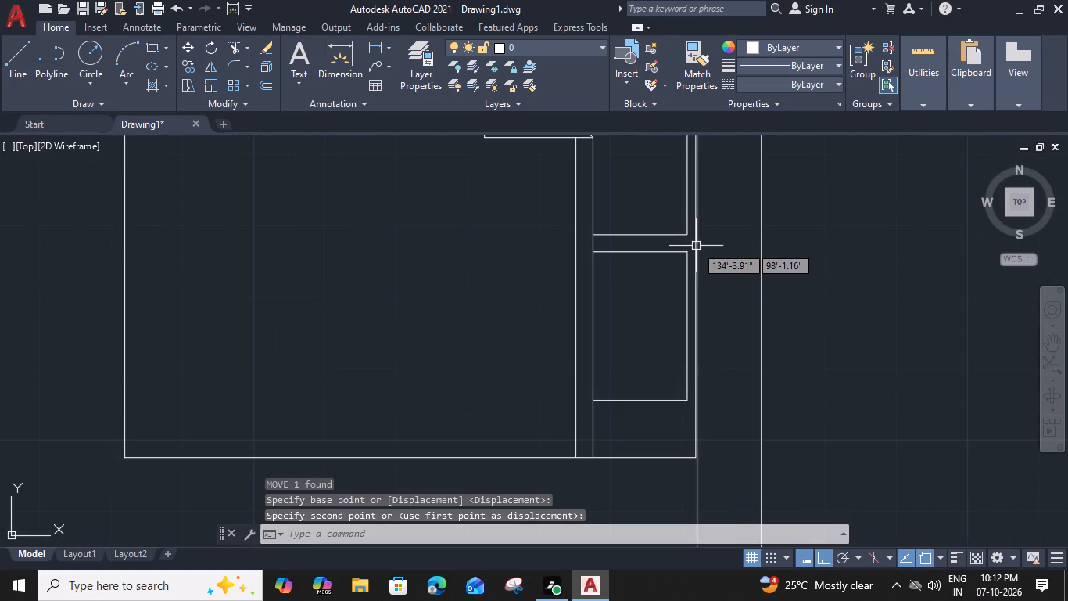
# Offset the upper-right bedroom's bottom inner wall line 1" into the room, the new line 2' further, and that one another 2".
pyautogui.scroll(-4, 696, 246)
pyautogui.scroll(-3, 662, 333)
pyautogui.moveTo(498, 377); pyautogui.dragTo(645, 340, button='middle')
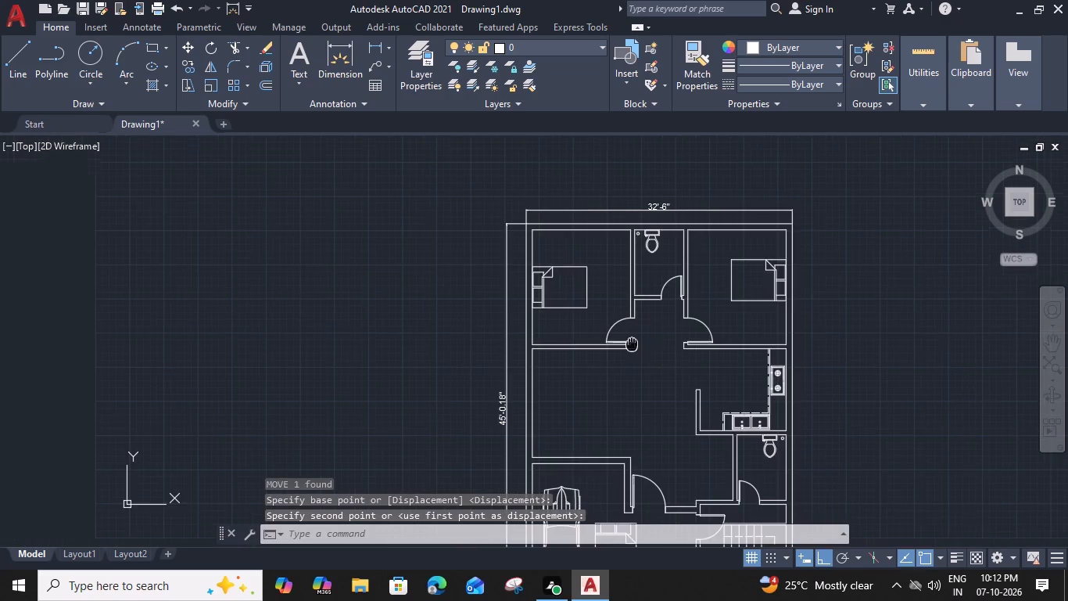
pyautogui.moveTo(645, 340); pyautogui.dragTo(712, 333, button='middle')
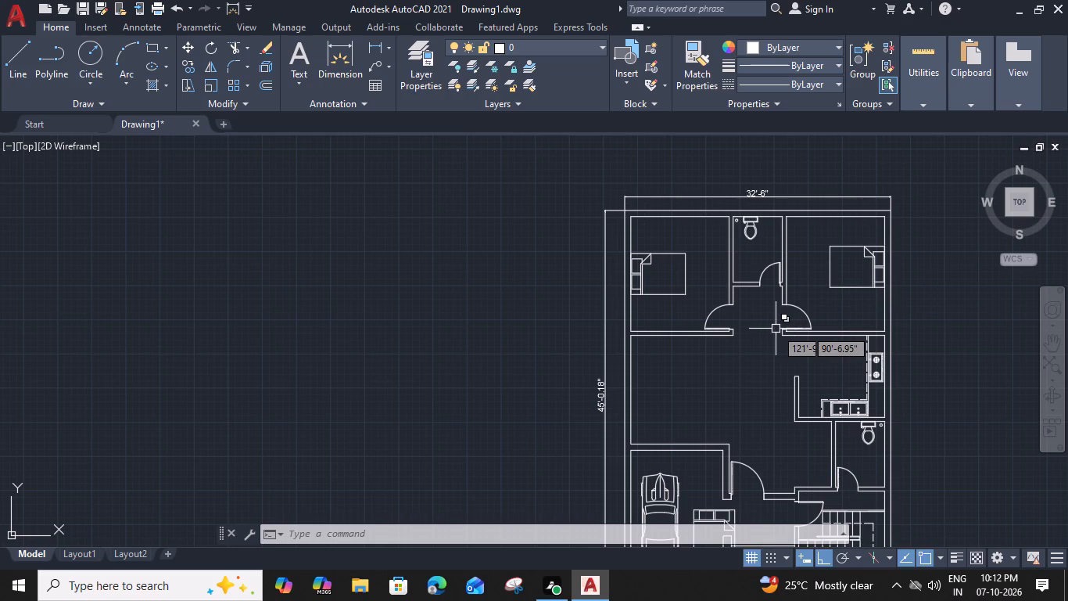
pyautogui.scroll(3, 885, 328)
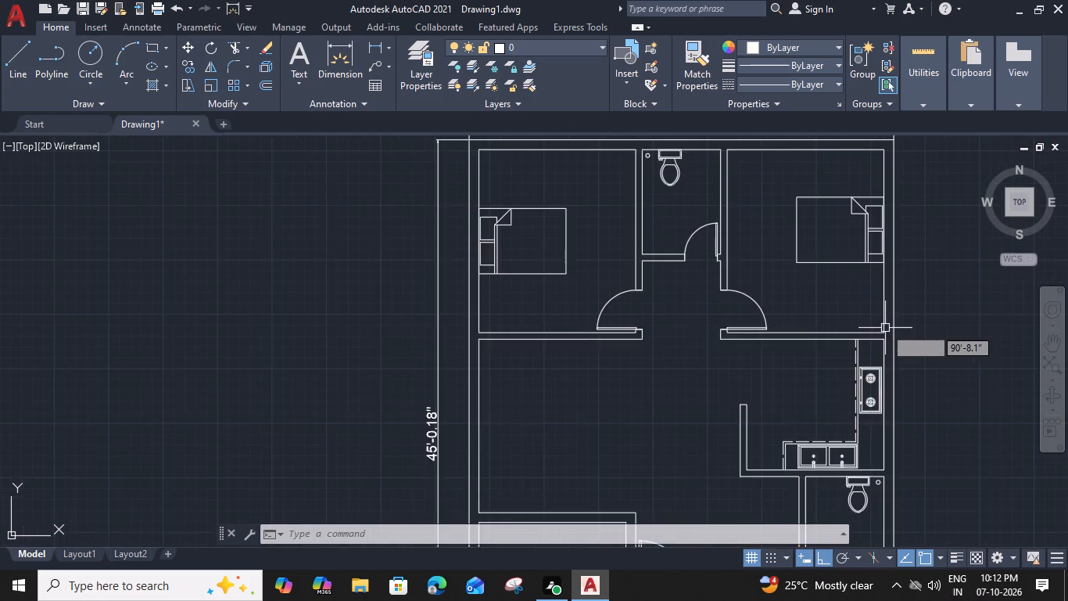
pyautogui.click(858, 339)
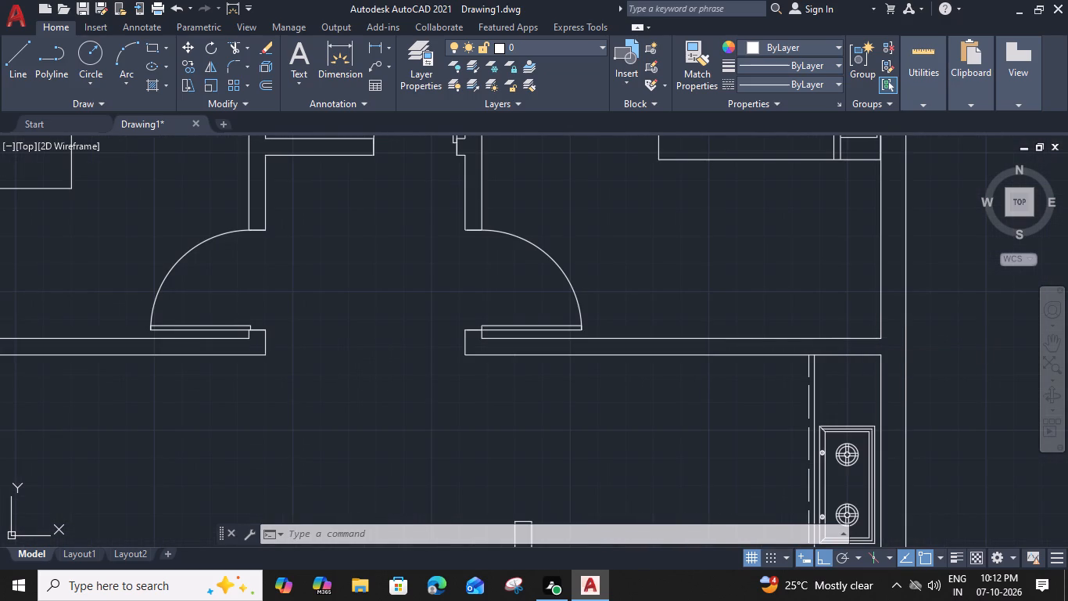
pyautogui.write('o 1')
pyautogui.hotkey('shift', '"')
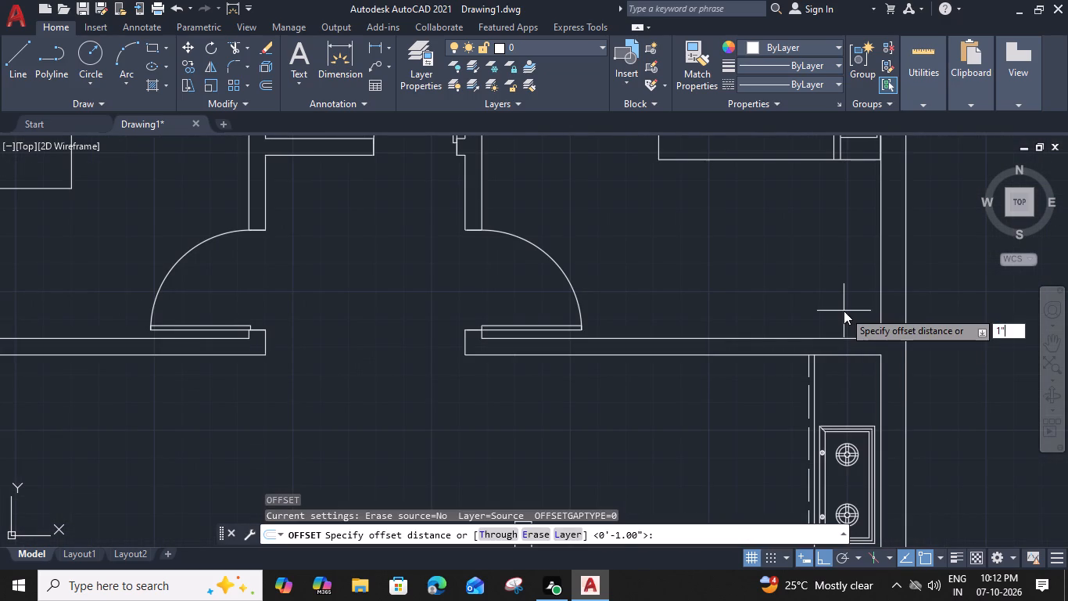
pyautogui.press('Return')
pyautogui.click(844, 311)
pyautogui.scroll(2, 863, 321)
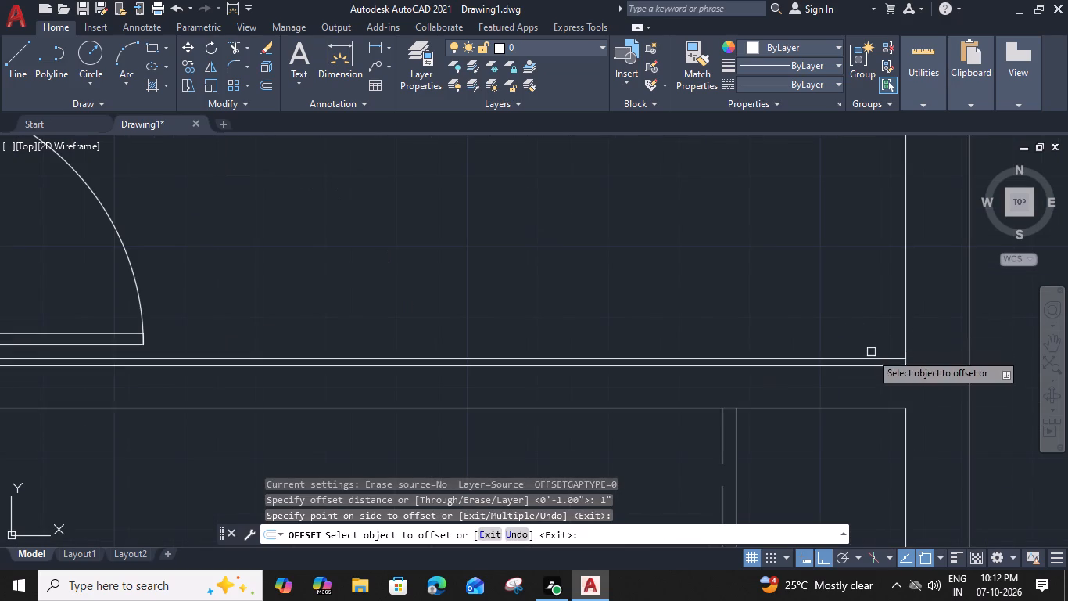
pyautogui.click(872, 355)
pyautogui.write("2'")
pyautogui.press('space')
pyautogui.moveTo(825, 214); pyautogui.dragTo(829, 294, button='middle')
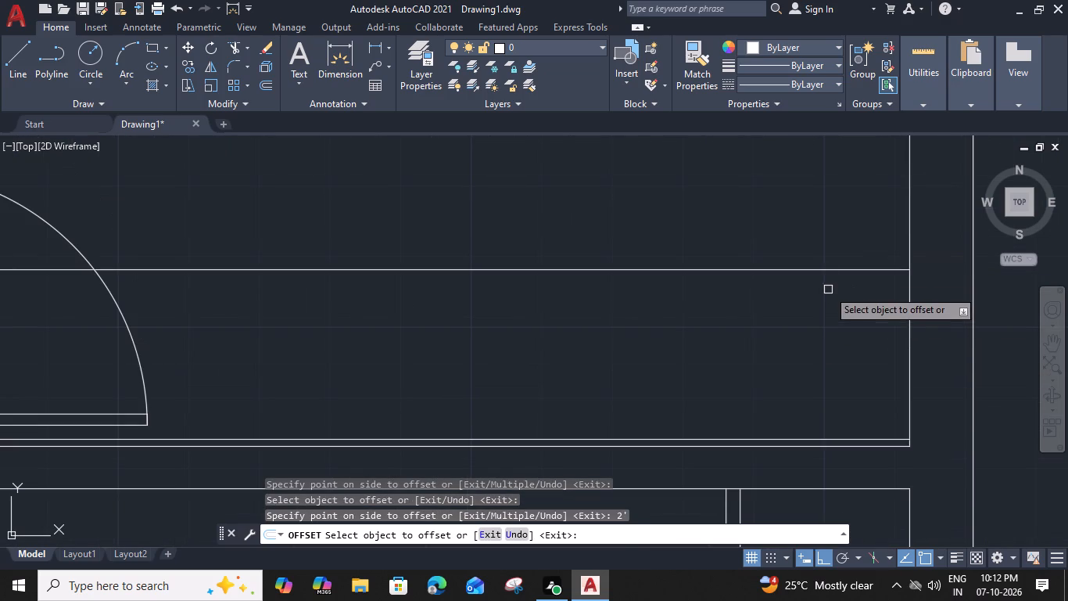
pyautogui.click(830, 269)
pyautogui.write('2"')
pyautogui.press('Return')
# Offset the upper-right bedroom's right inner wall line 1" into the room.
pyautogui.scroll(-2, 830, 236)
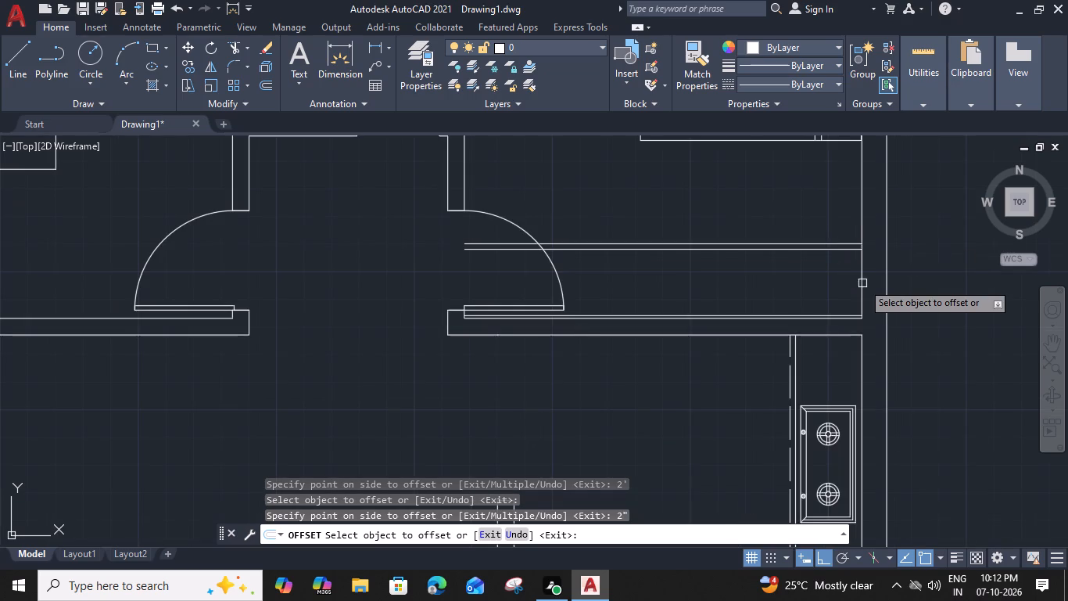
pyautogui.scroll(1, 862, 282)
pyautogui.click(862, 282)
pyautogui.click(833, 288)
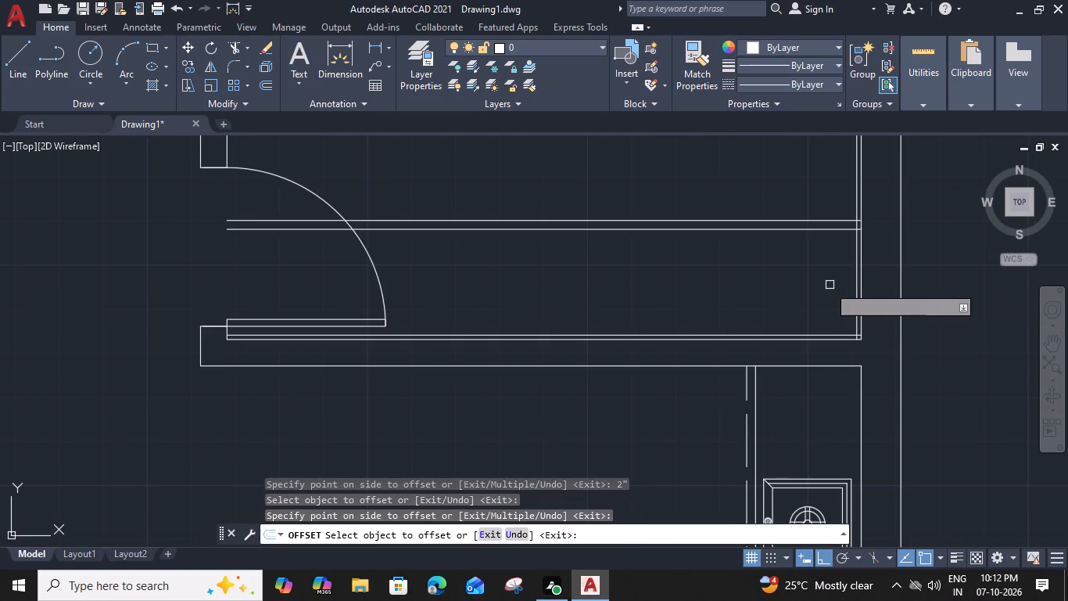
pyautogui.press('Escape')
# Draw a 2'-2" vertical line from the midpoint of the 1" offset line up to the topmost offset line.
pyautogui.write('l')
pyautogui.press('space')
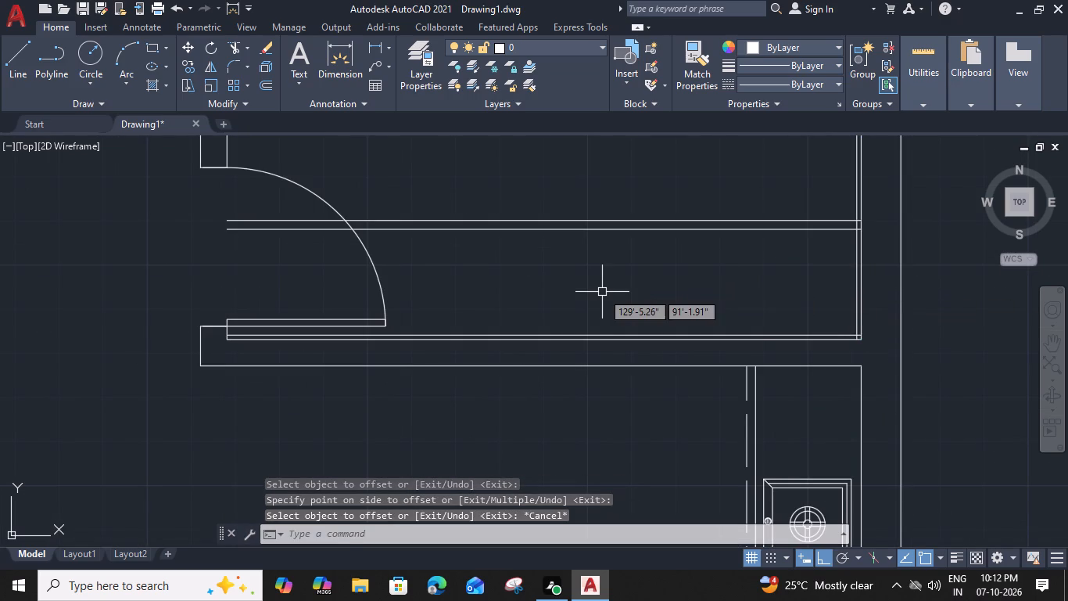
pyautogui.click(547, 332)
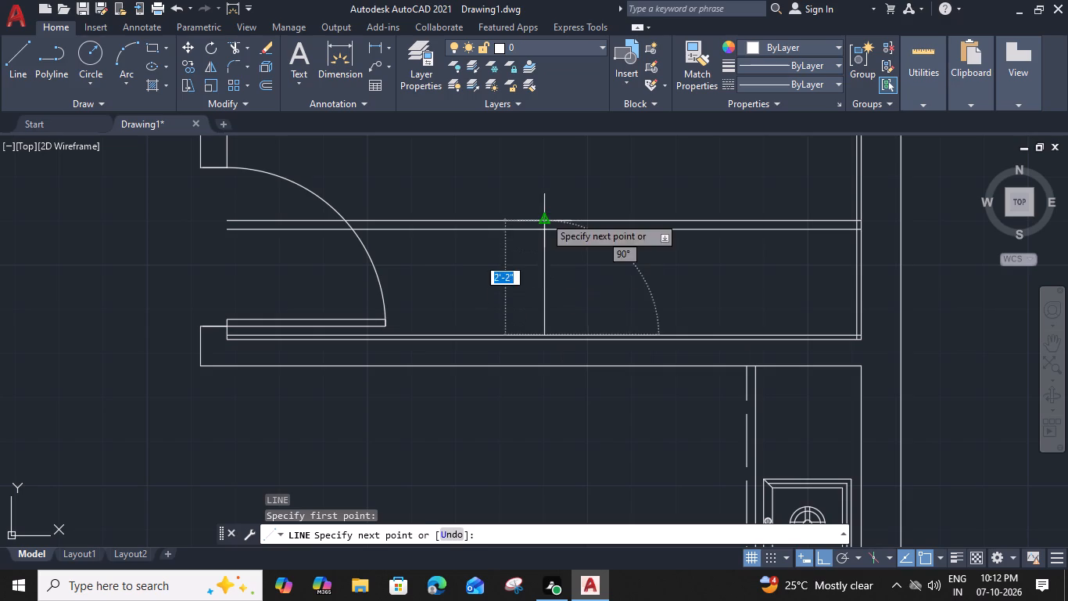
pyautogui.click(544, 216)
pyautogui.press('Escape')
# Trim the three horizontal offset lines where they extend past the vertical line toward the bedroom door.
pyautogui.write('tr')
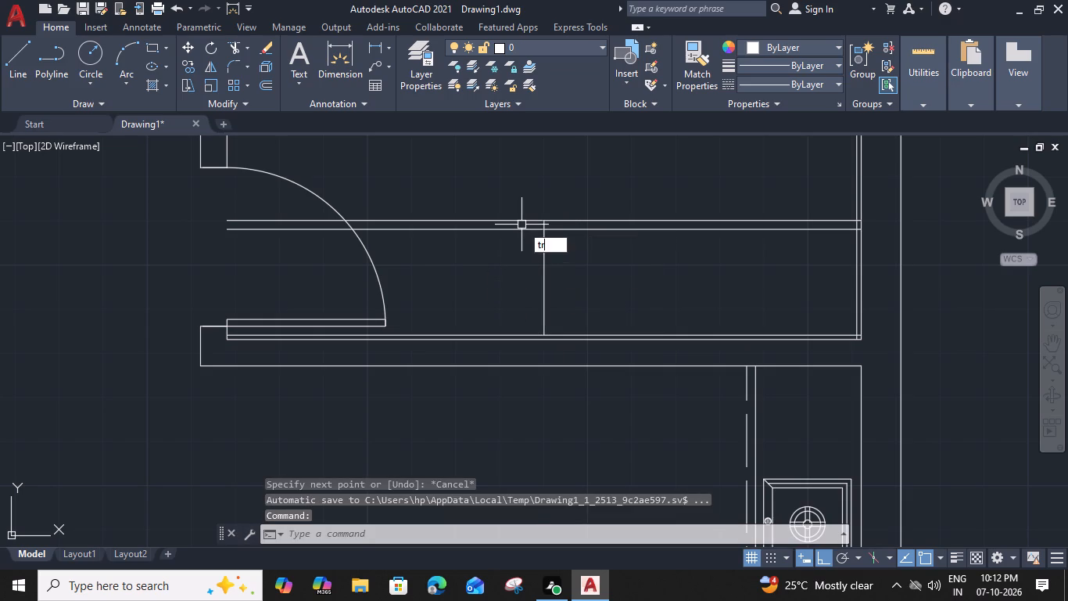
pyautogui.press('space')
pyautogui.moveTo(527, 194); pyautogui.dragTo(526, 203)
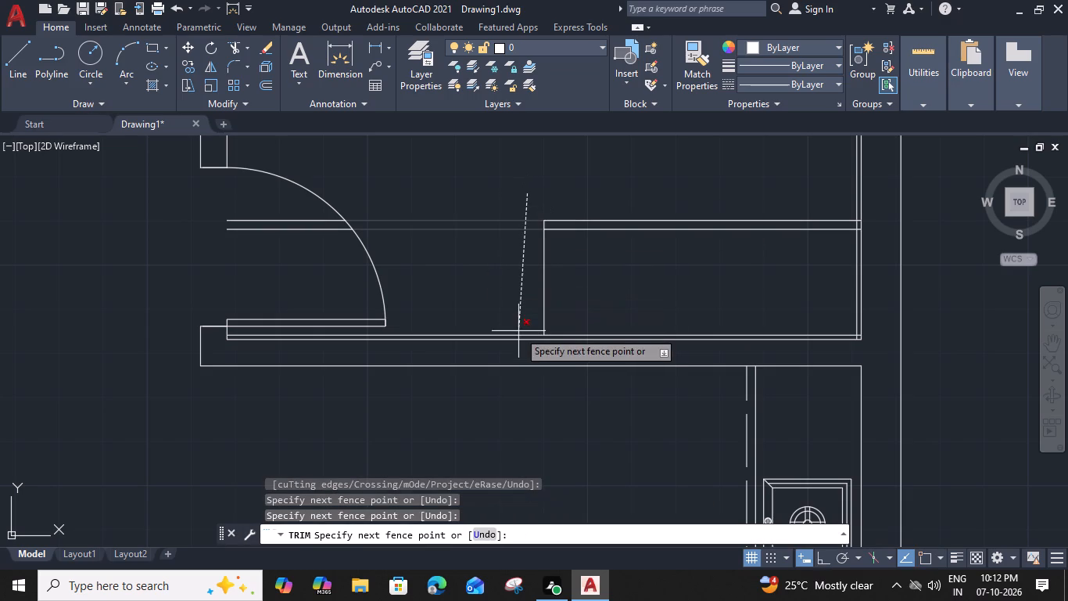
pyautogui.scroll(2, 522, 336)
pyautogui.click(522, 336)
pyautogui.scroll(-3, 522, 333)
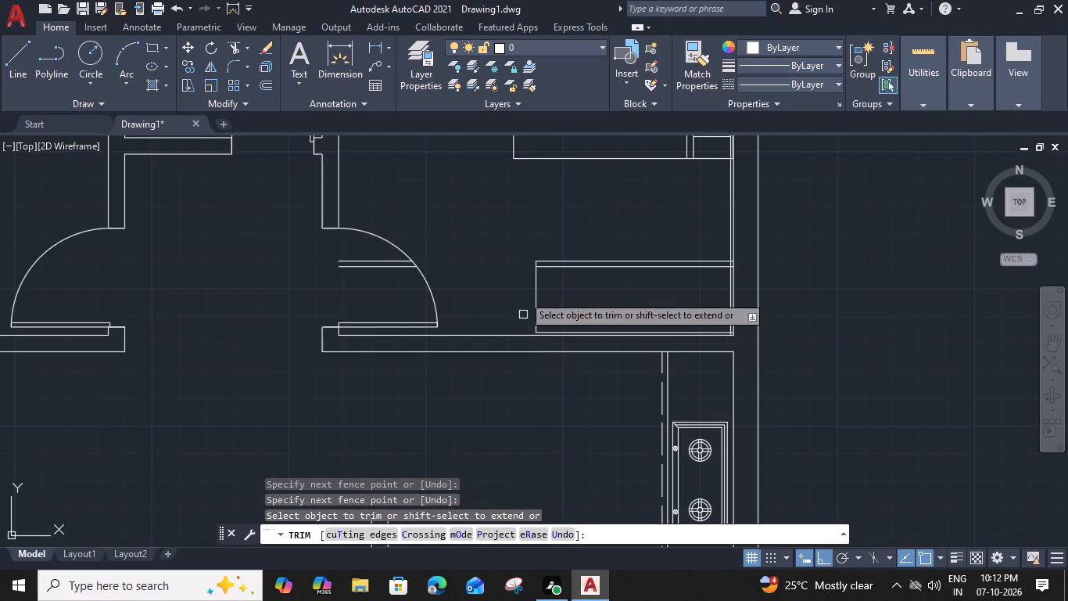
pyautogui.moveTo(523, 291); pyautogui.dragTo(719, 275, button='middle')
pyautogui.press('Escape')
# Erase the two leftover offset line pieces inside the upper-right bedroom's door swing.
pyautogui.click(580, 236)
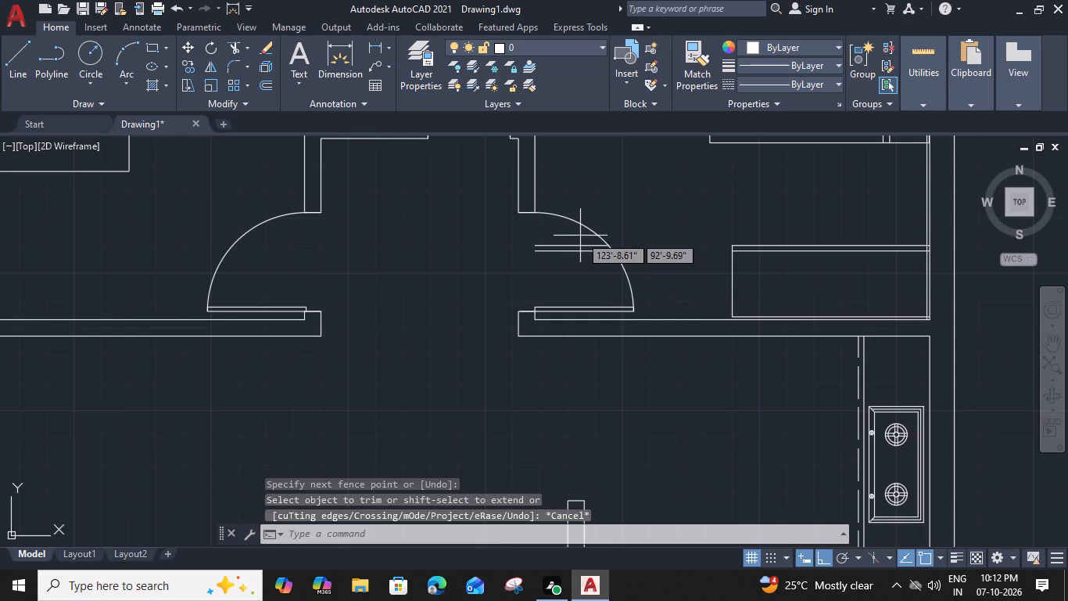
pyautogui.click(559, 291)
pyautogui.press('Delete')
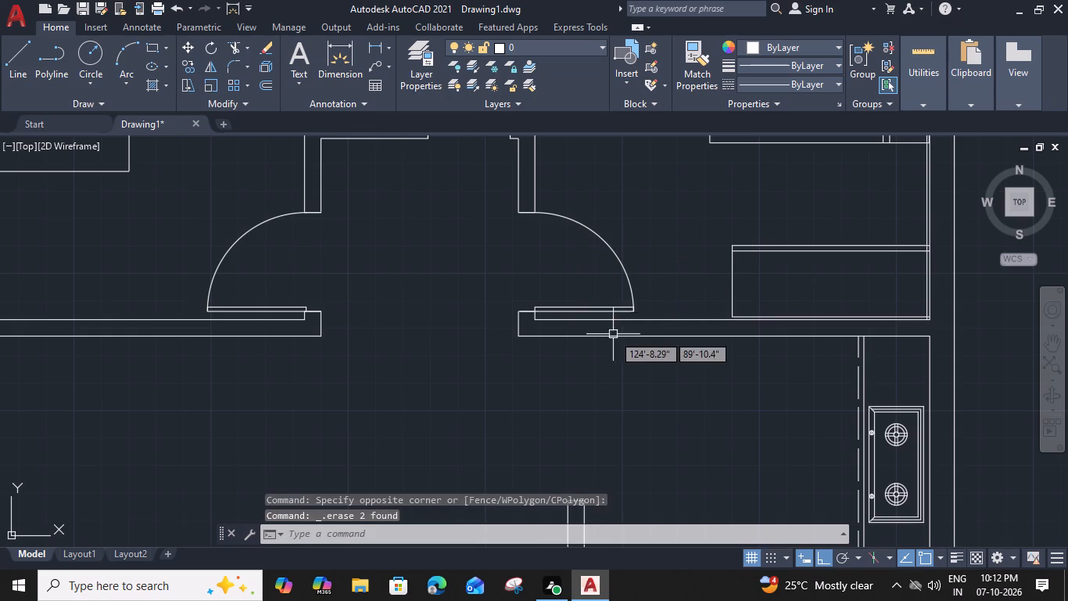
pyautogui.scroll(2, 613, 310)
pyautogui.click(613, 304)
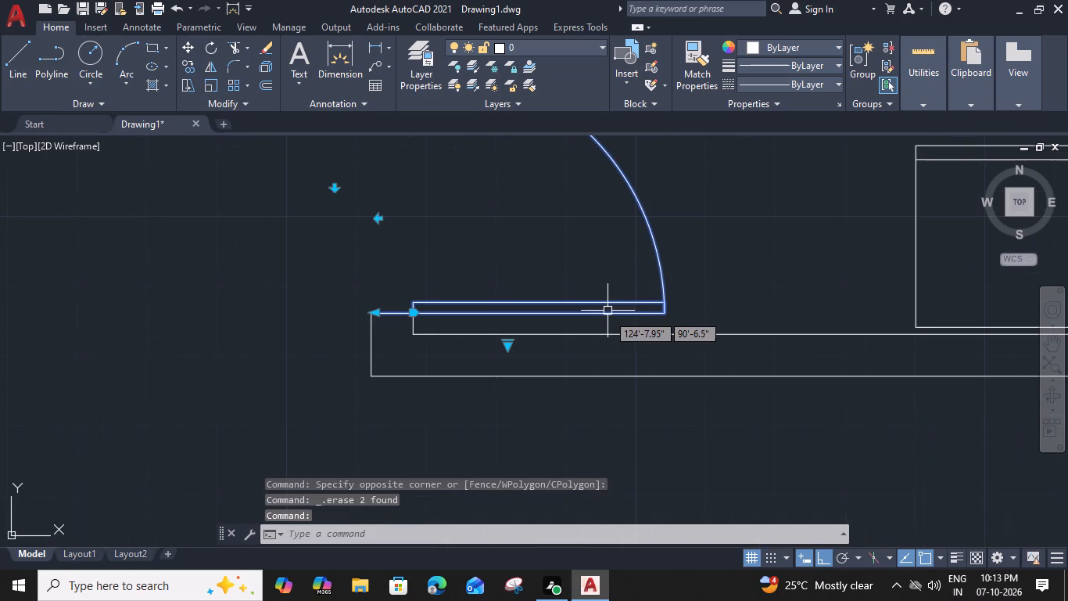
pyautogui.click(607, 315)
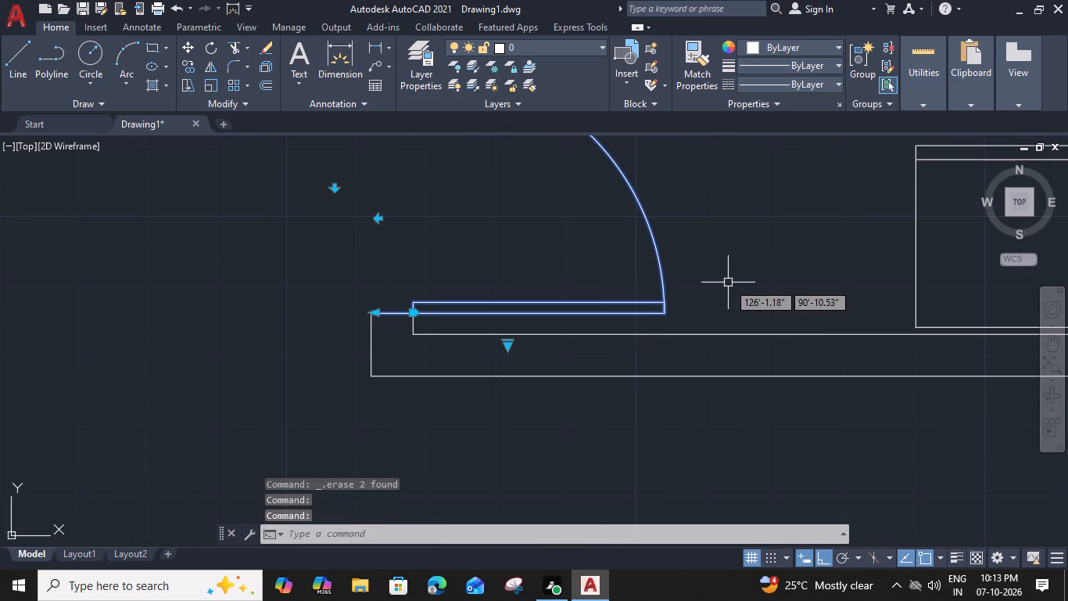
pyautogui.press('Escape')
# Trim the wardrobe's inner right line between its two top lines and trim both line overhangs at its lower right corner.
pyautogui.scroll(-2, 755, 289)
pyautogui.moveTo(775, 283); pyautogui.dragTo(755, 289, button='middle')
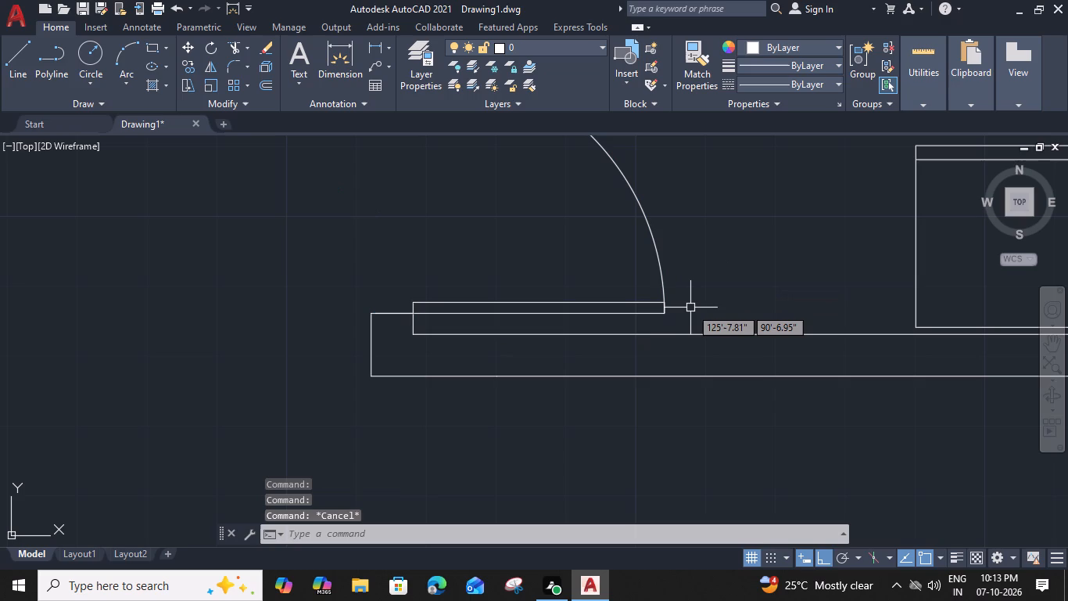
pyautogui.moveTo(755, 289); pyautogui.dragTo(555, 313, button='middle')
pyautogui.scroll(2, 605, 295)
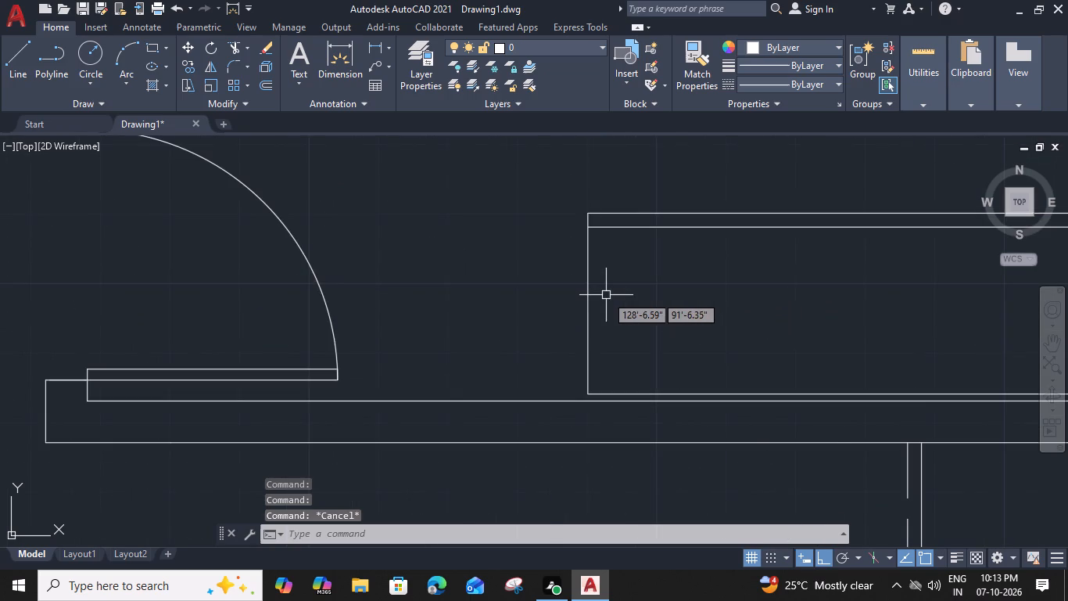
pyautogui.scroll(-2, 765, 288)
pyautogui.moveTo(800, 288); pyautogui.dragTo(590, 304, button='middle')
pyautogui.scroll(2, 719, 266)
pyautogui.press('t')
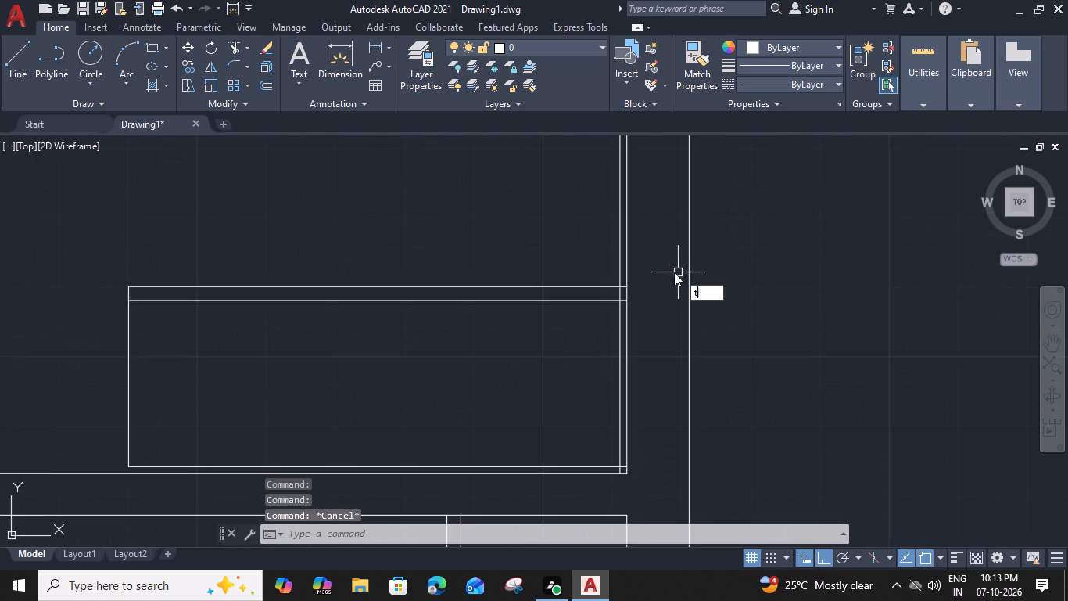
pyautogui.press('r')
pyautogui.press('space')
pyautogui.scroll(2, 622, 284)
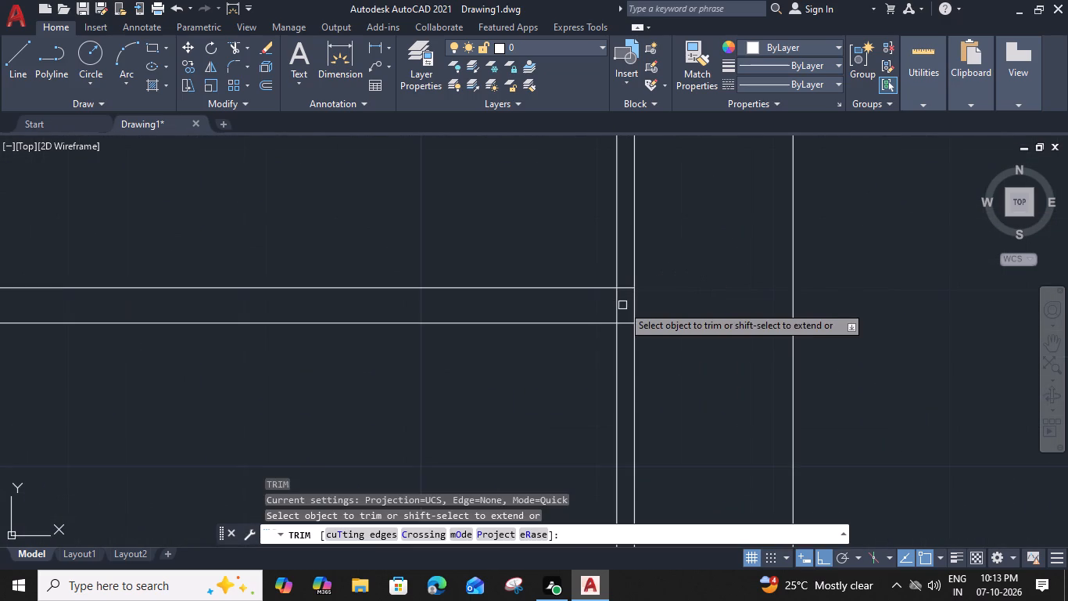
pyautogui.click(620, 304)
pyautogui.scroll(-3, 619, 308)
pyautogui.scroll(3, 615, 417)
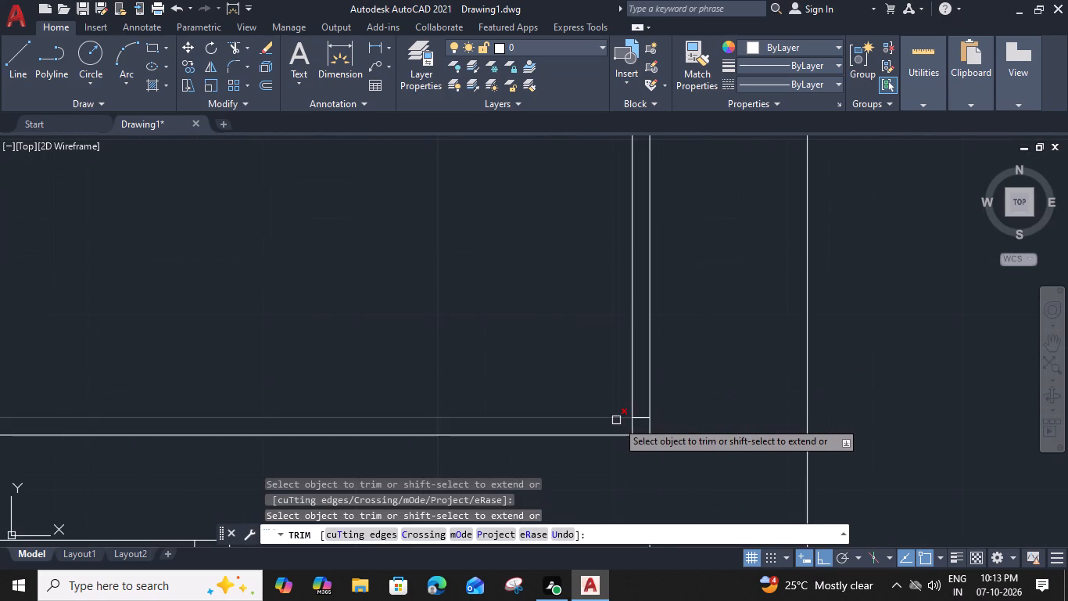
pyautogui.click(630, 429)
pyautogui.click(642, 419)
pyautogui.press('Escape')
# Erase the leftover vertical offset line above the wardrobe along the bedroom's right wall.
pyautogui.scroll(-3, 537, 308)
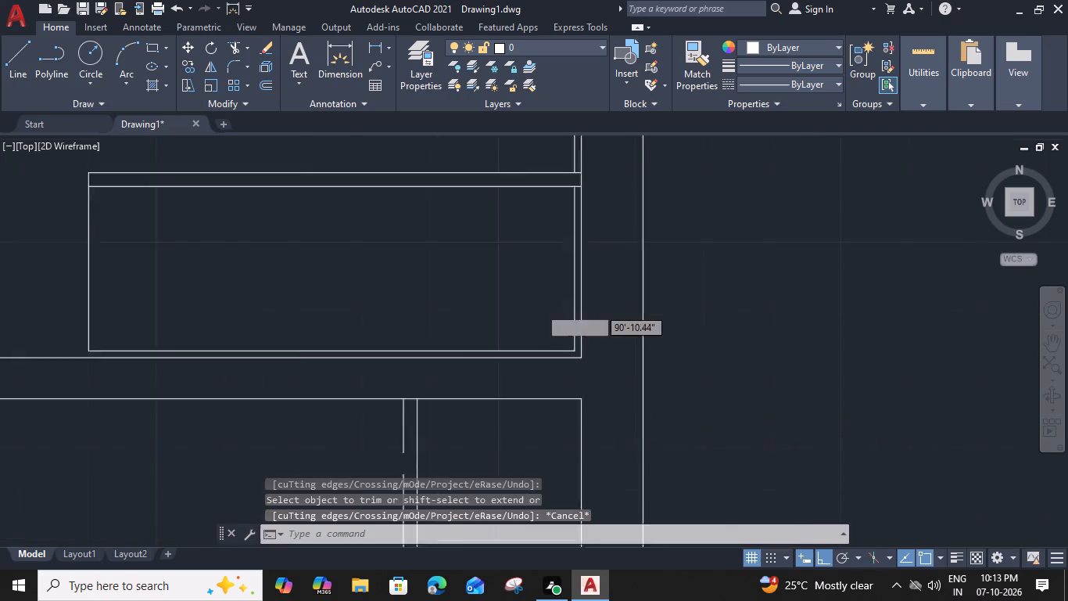
pyautogui.moveTo(544, 307); pyautogui.dragTo(731, 401, button='middle')
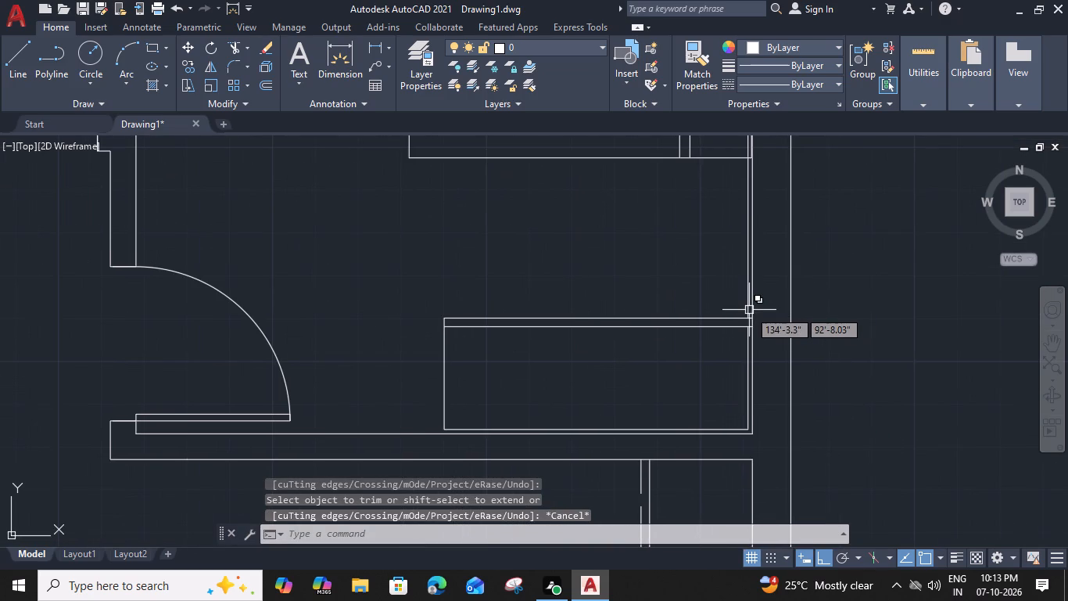
pyautogui.scroll(2, 747, 303)
pyautogui.click(747, 303)
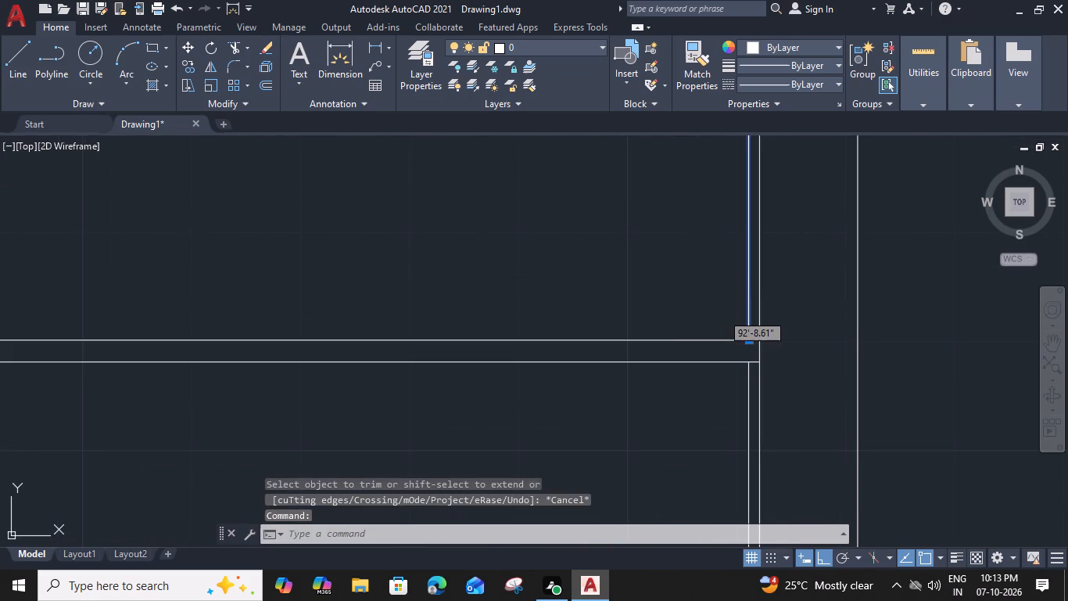
pyautogui.press('Delete')
# Extend the wardrobe's inner right side line up to its topmost line and trim the two top lines' overhangs beyond it.
pyautogui.scroll(-2, 667, 314)
pyautogui.write('ex')
pyautogui.press('space')
pyautogui.click(696, 365)
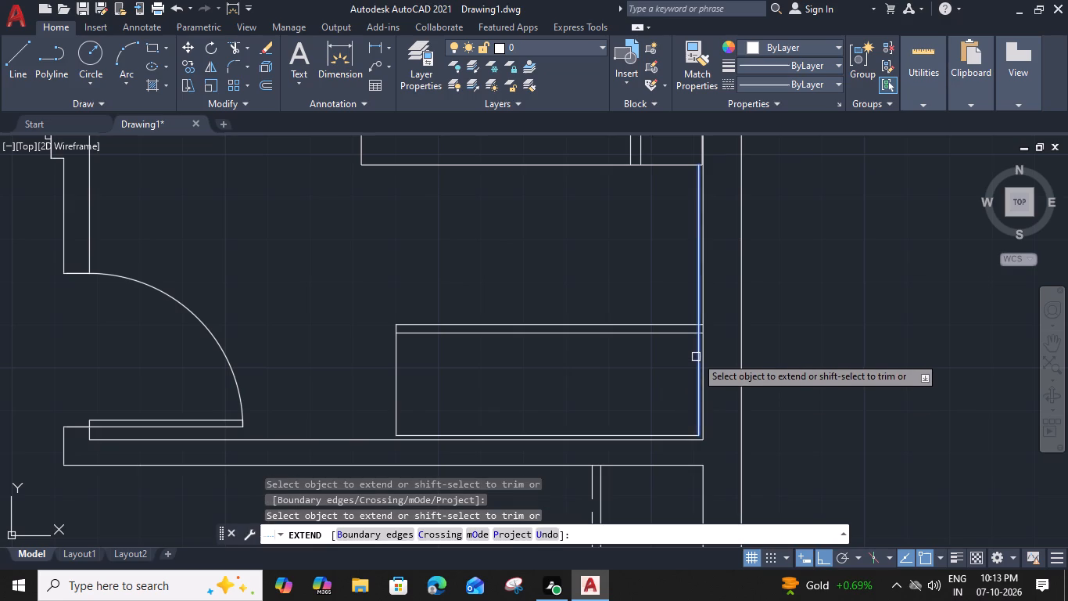
pyautogui.scroll(3, 696, 327)
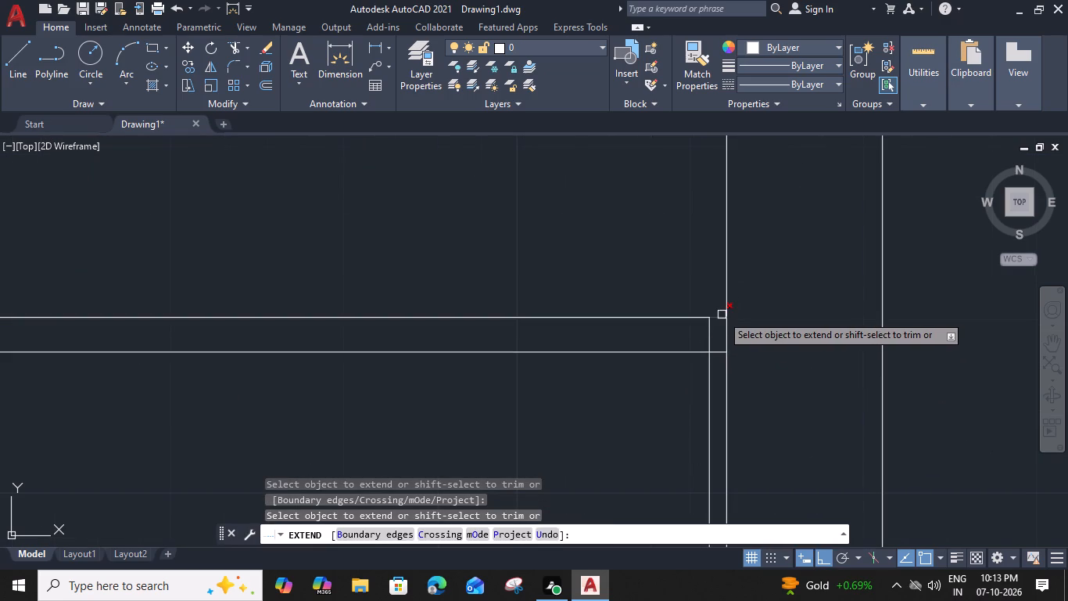
pyautogui.keyDown('shift'); pyautogui.click(720, 315); pyautogui.keyUp('shift')
pyautogui.keyDown('shift'); pyautogui.click(716, 352); pyautogui.keyUp('shift')
pyautogui.press('Escape')
# Draw a horizontal hanging-rod line from the midpoint of the wardrobe's left side across to its right side.
pyautogui.scroll(-2, 714, 343)
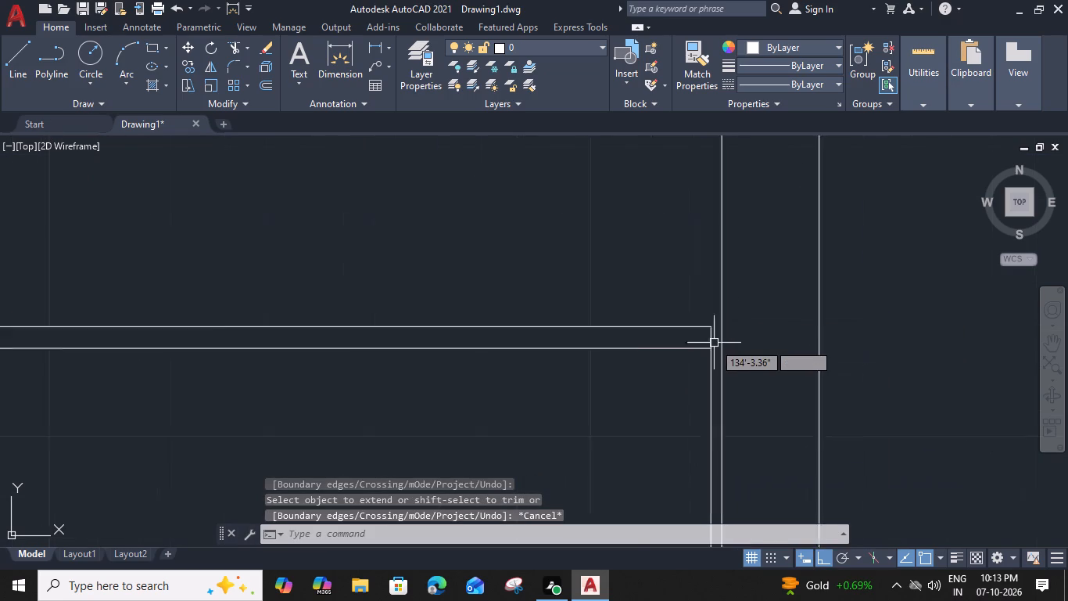
pyautogui.scroll(-1, 714, 343)
pyautogui.moveTo(683, 390); pyautogui.dragTo(785, 351, button='middle')
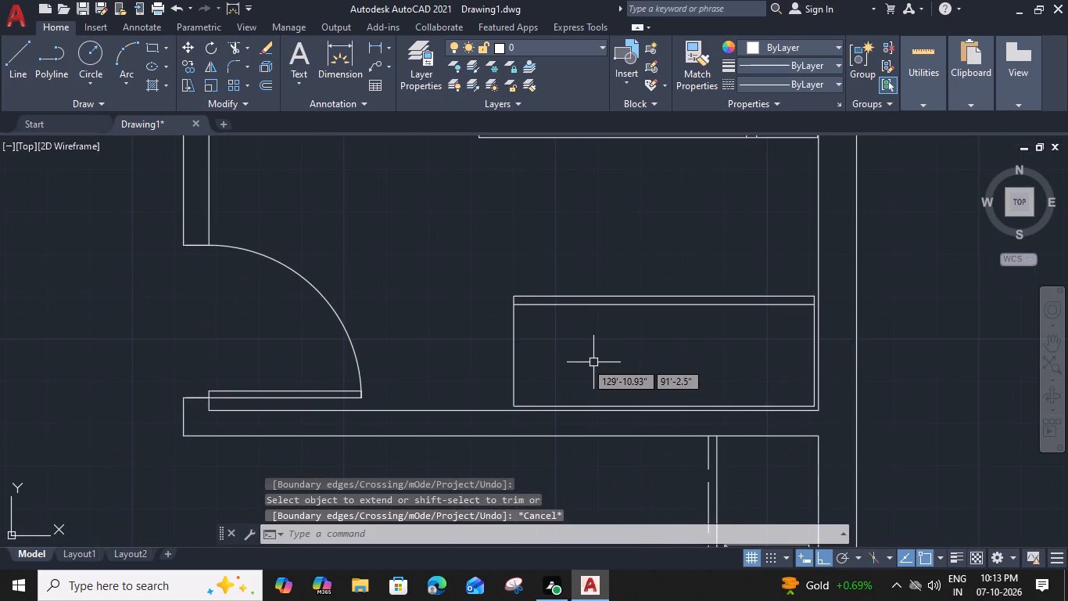
pyautogui.press('l')
pyautogui.press('space')
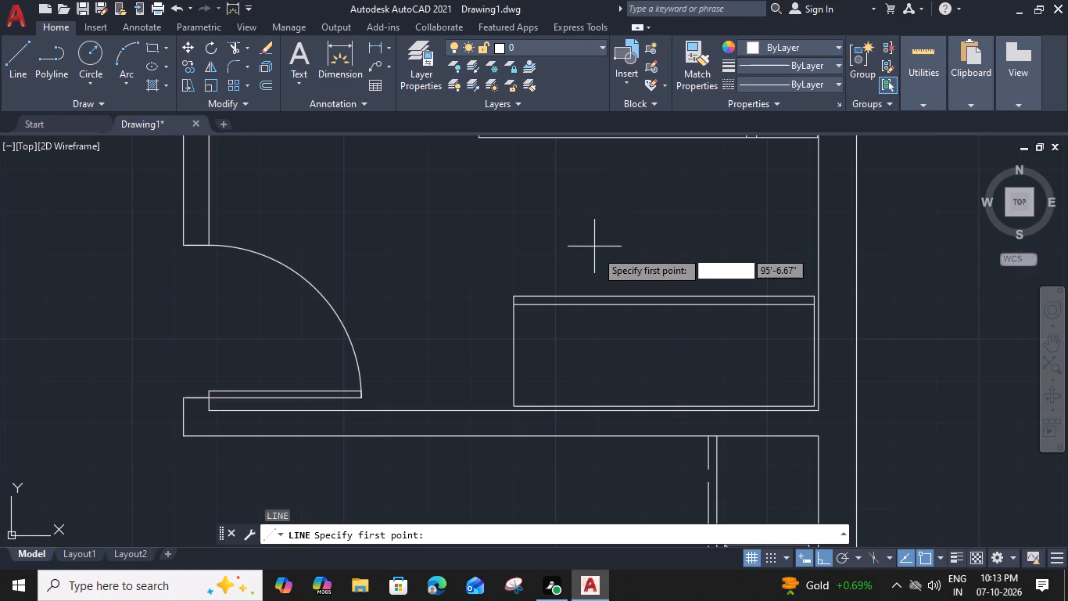
pyautogui.click(511, 350)
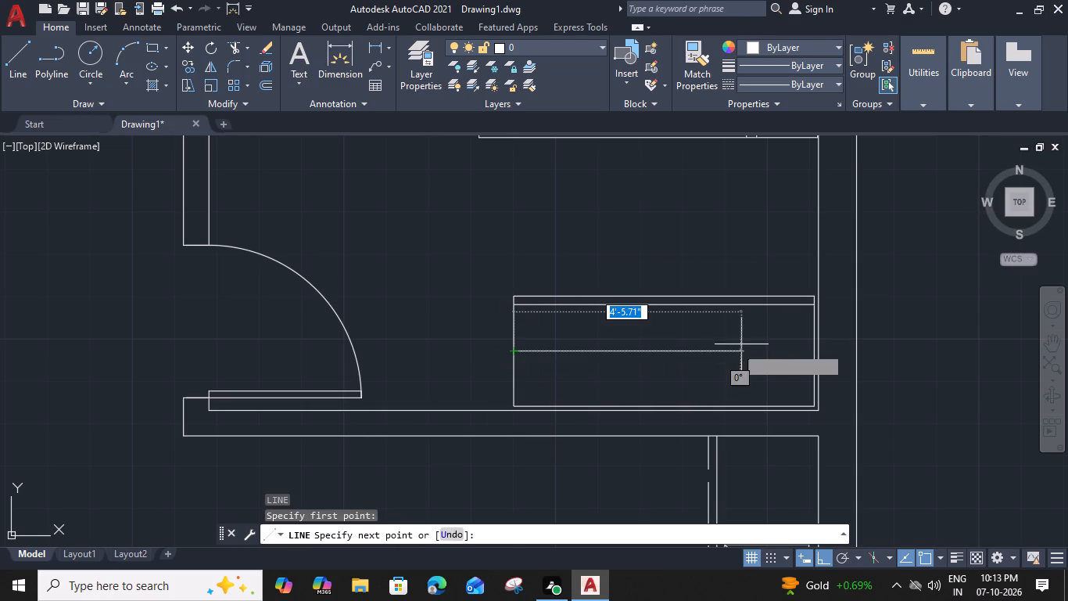
pyautogui.click(814, 355)
pyautogui.press('Escape')
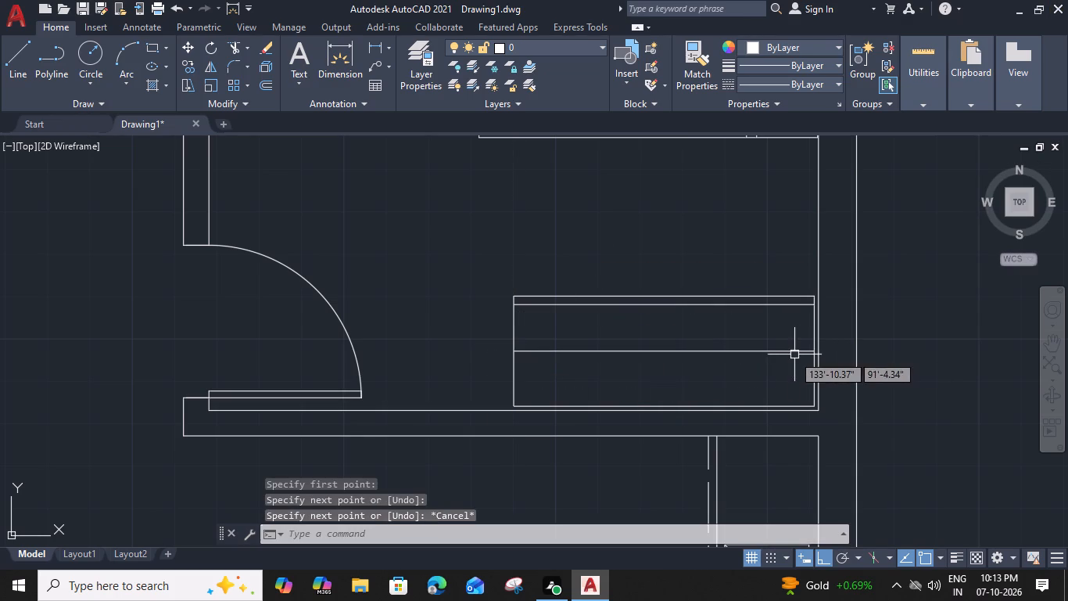
# At the wardrobe's left end, draw a diagonal from the inner top-left corner to the bottom line and a full-height vertical crossing it.
pyautogui.press('l')
pyautogui.press('space')
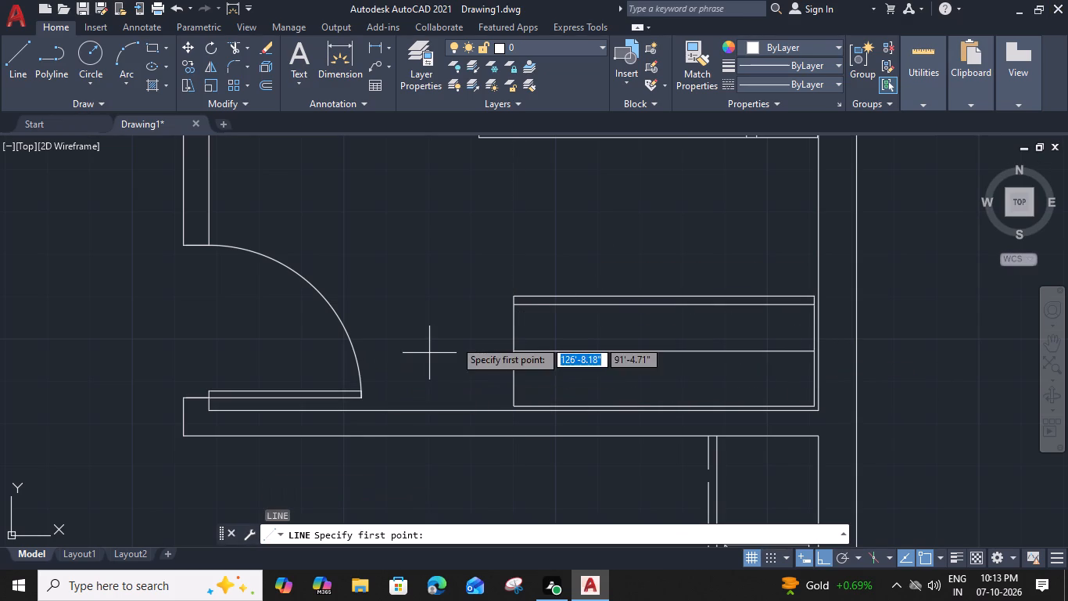
pyautogui.click(515, 308)
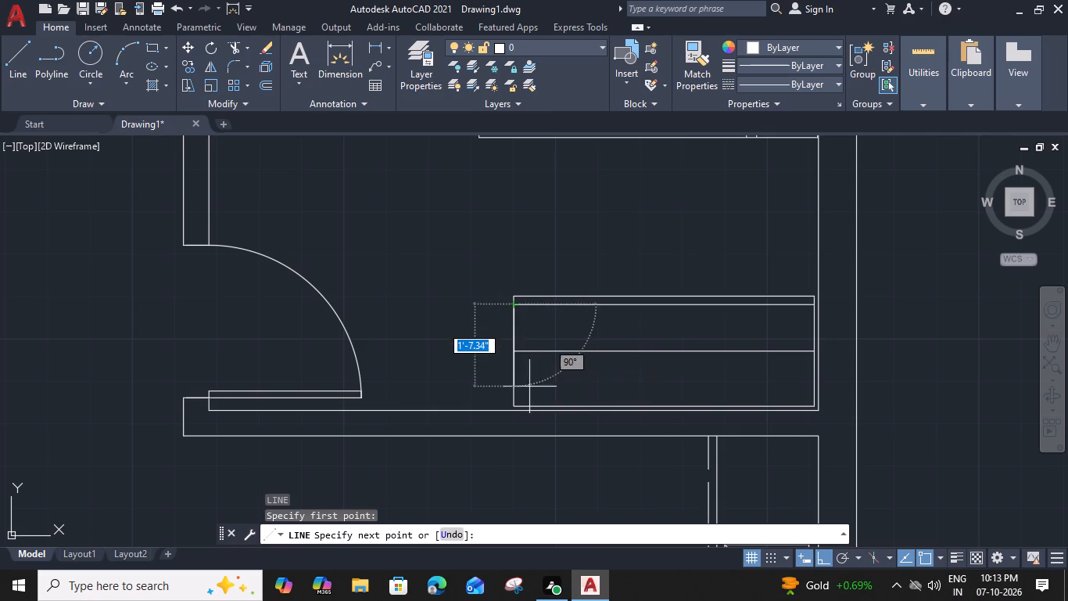
pyautogui.click(544, 407)
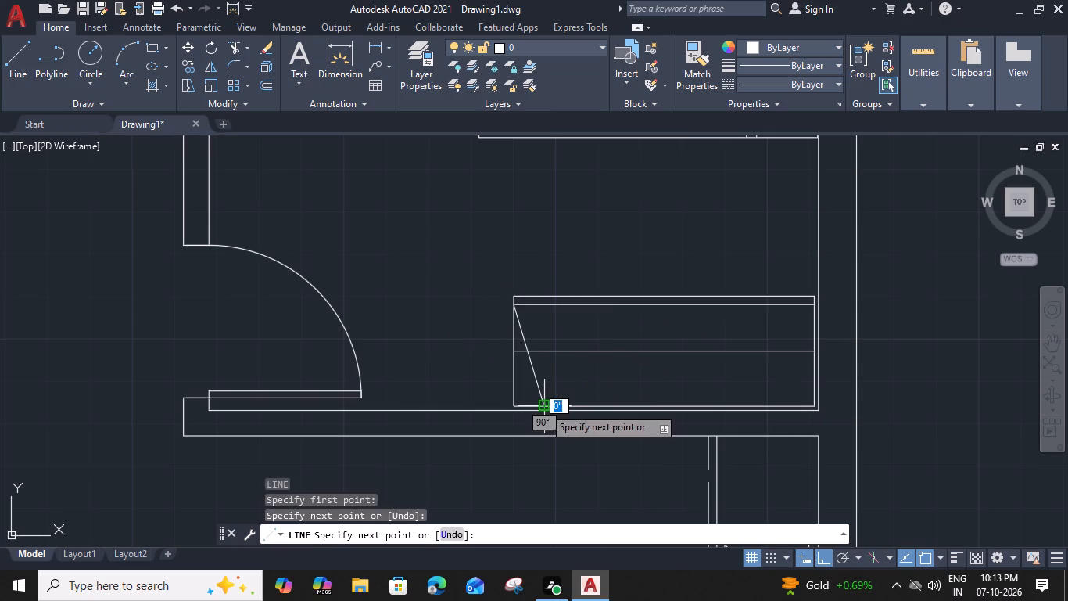
pyautogui.press('Escape')
pyautogui.write('l')
pyautogui.press('space')
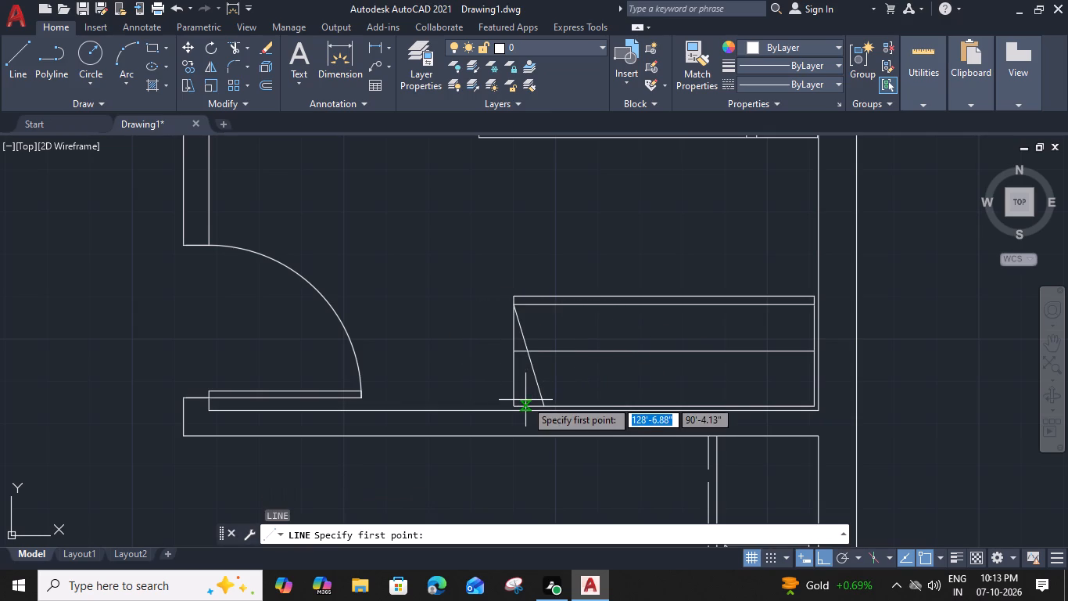
pyautogui.click(527, 407)
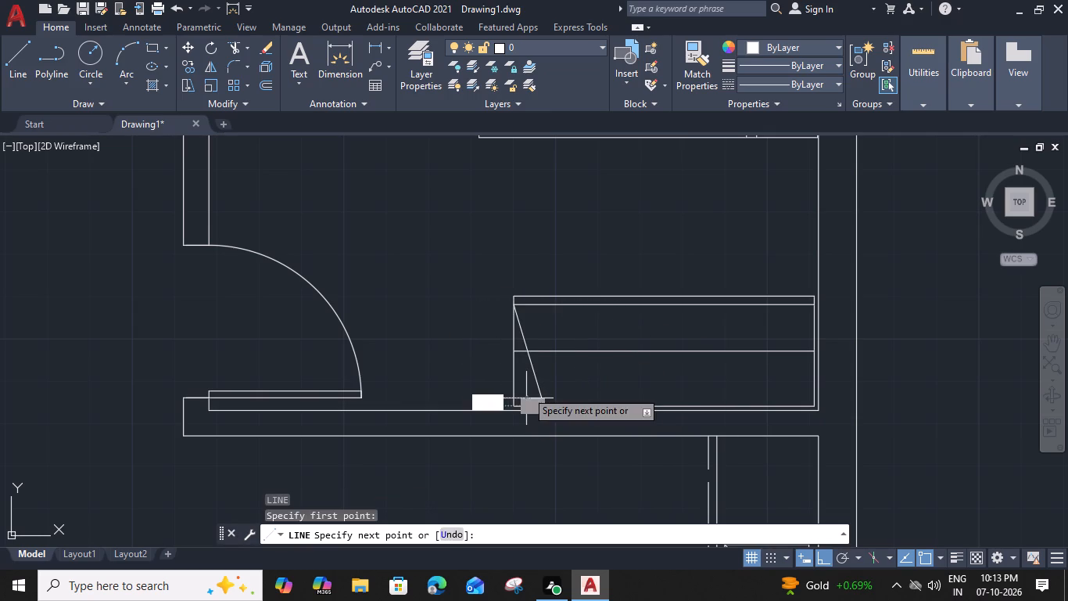
pyautogui.click(529, 307)
pyautogui.press('Escape')
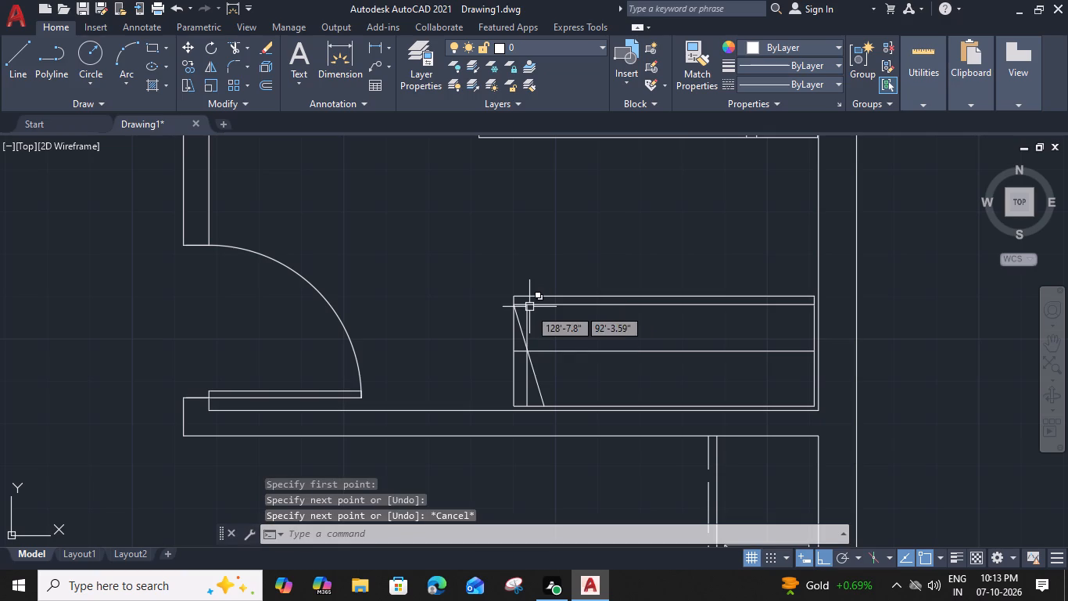
# Draw the opposite diagonal from the vertical's lower end up to the inner top line, and a second vertical from the first diagonal's foot.
pyautogui.write('l')
pyautogui.press('space')
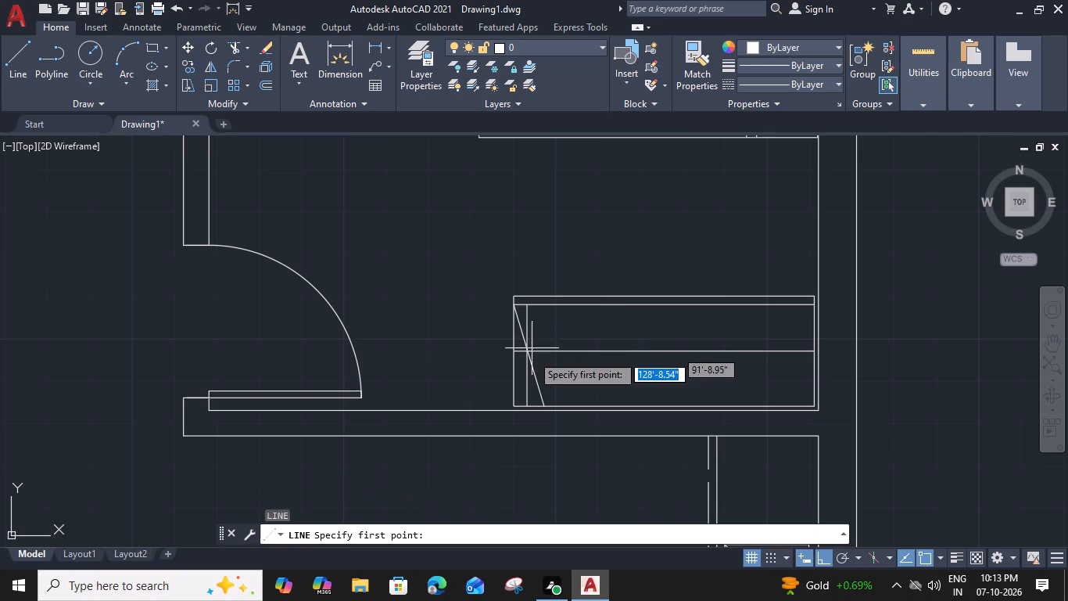
pyautogui.click(526, 405)
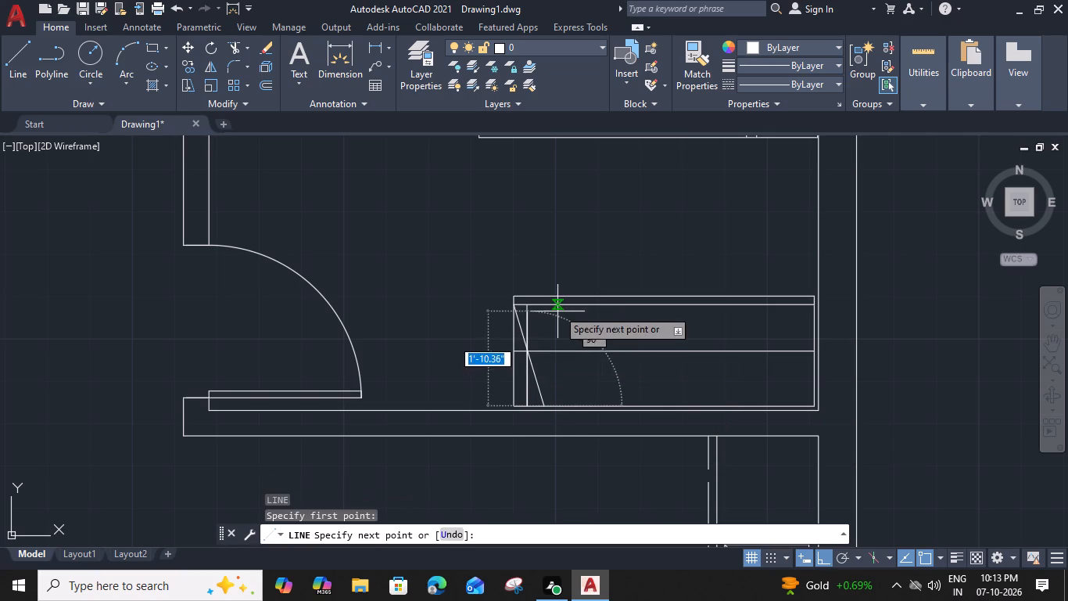
pyautogui.click(557, 304)
pyautogui.press('Escape')
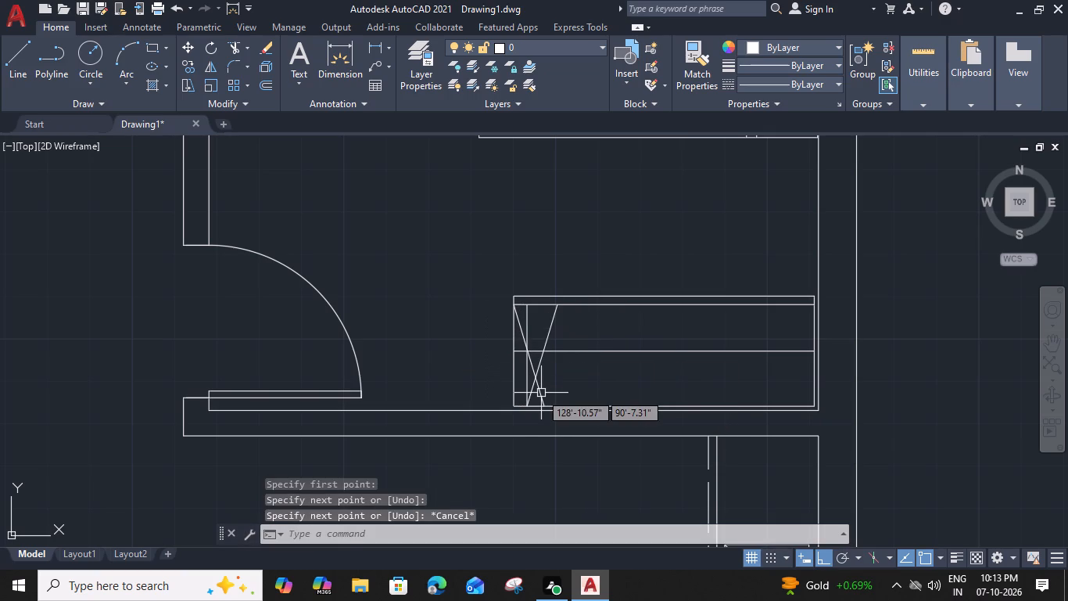
pyautogui.press('l')
pyautogui.press('space')
pyautogui.click(547, 405)
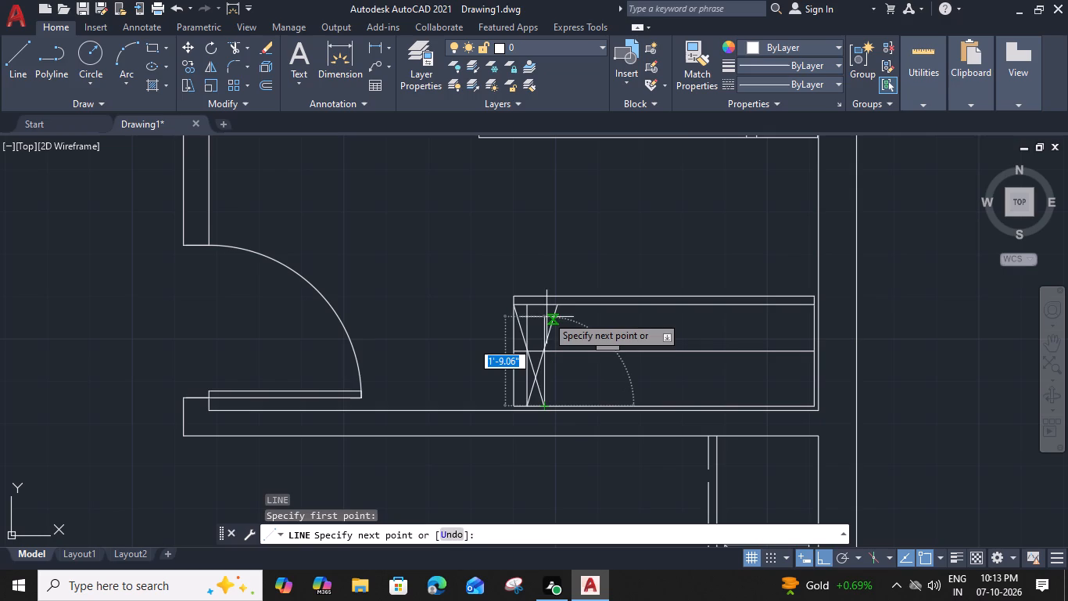
pyautogui.click(547, 307)
pyautogui.press('Escape')
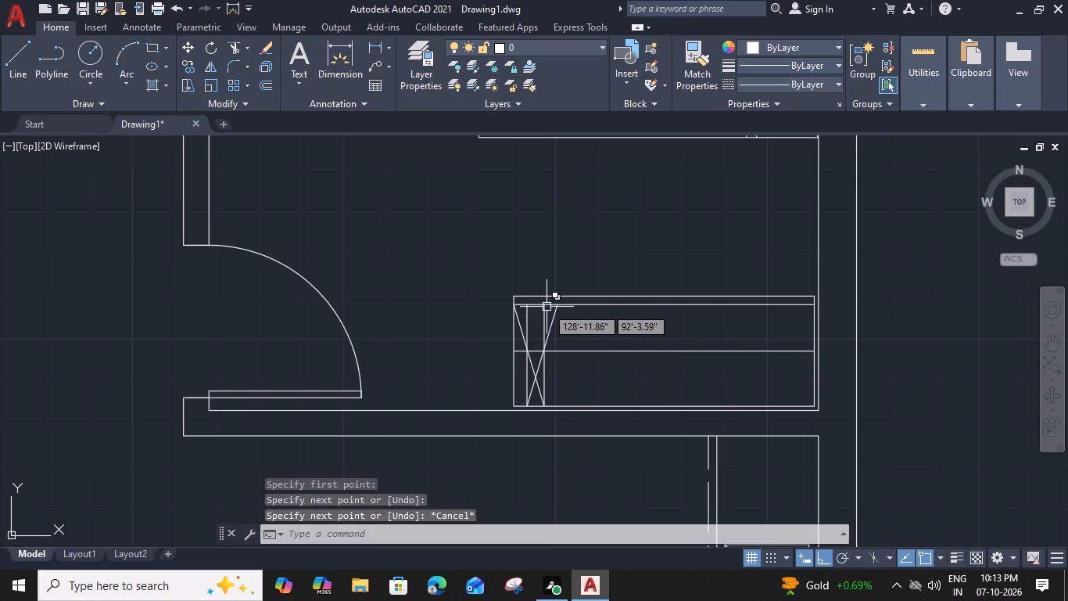
# Copy the crossed-diagonal hanger pattern six times along the wardrobe's inner top line, fitting the last copy against its right side.
pyautogui.moveTo(568, 330); pyautogui.dragTo(561, 333)
pyautogui.click(519, 347)
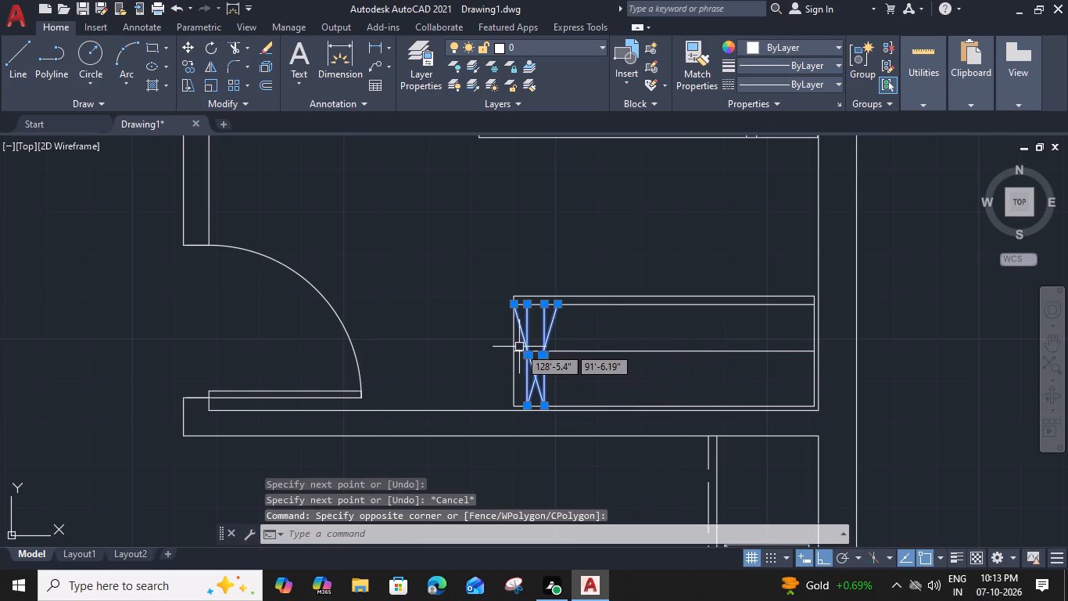
pyautogui.write('co')
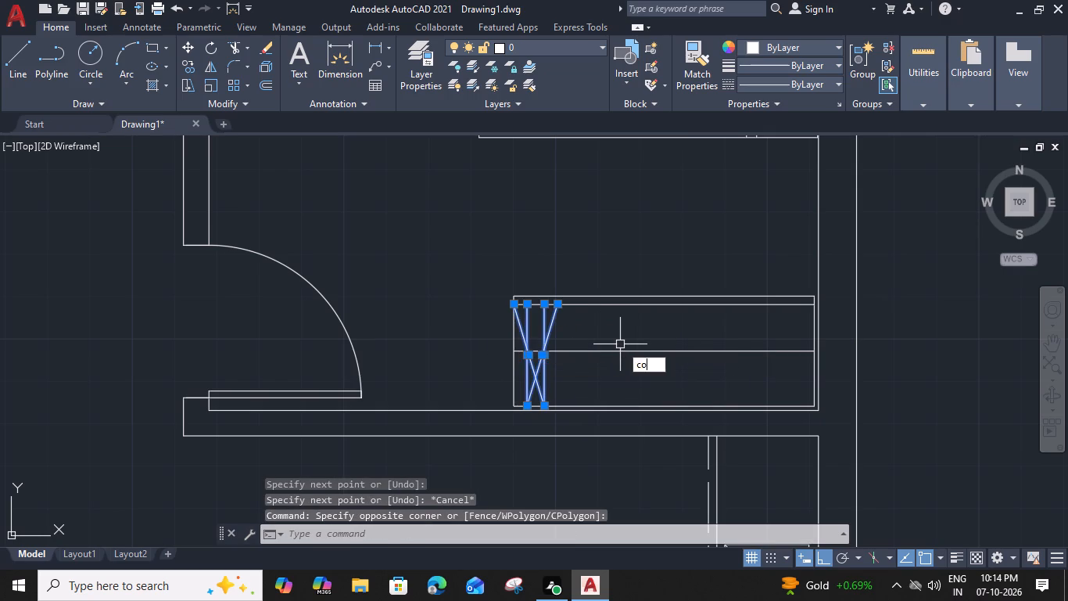
pyautogui.press('space')
pyautogui.scroll(1, 507, 308)
pyautogui.click(518, 306)
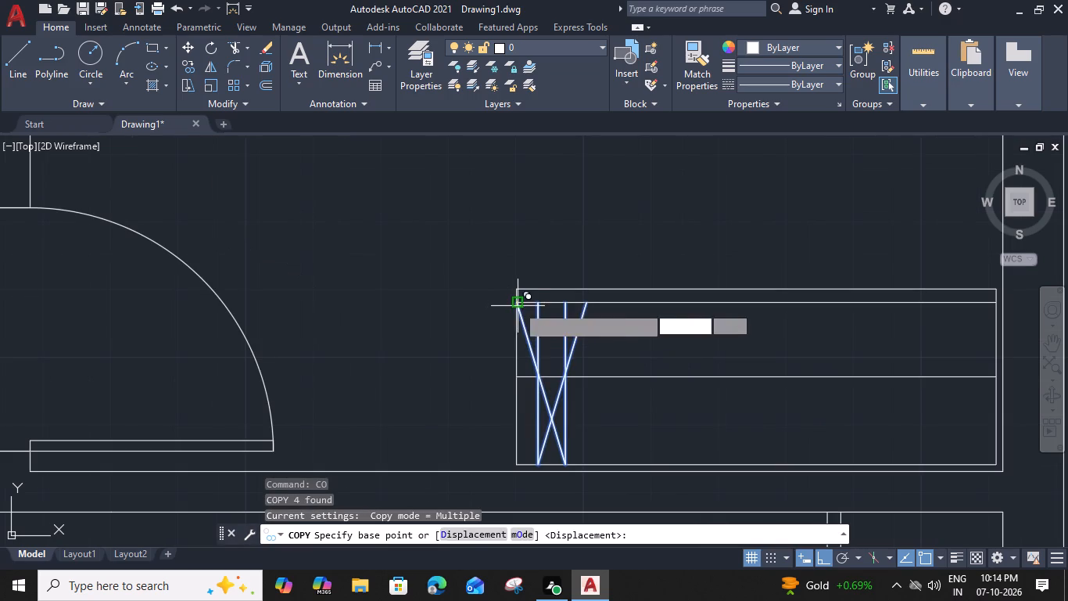
pyautogui.click(591, 305)
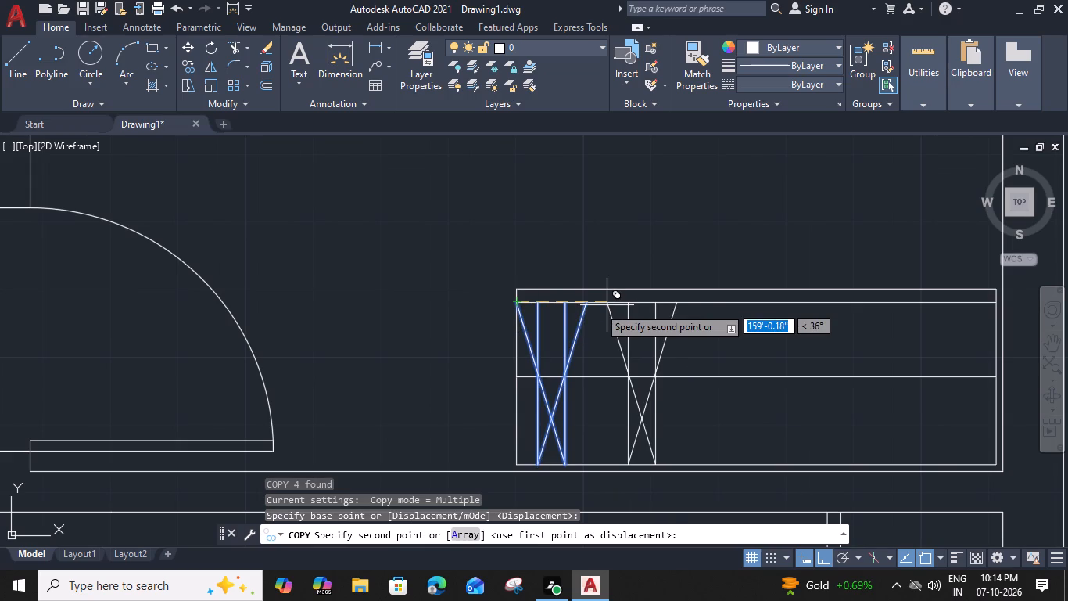
pyautogui.click(658, 304)
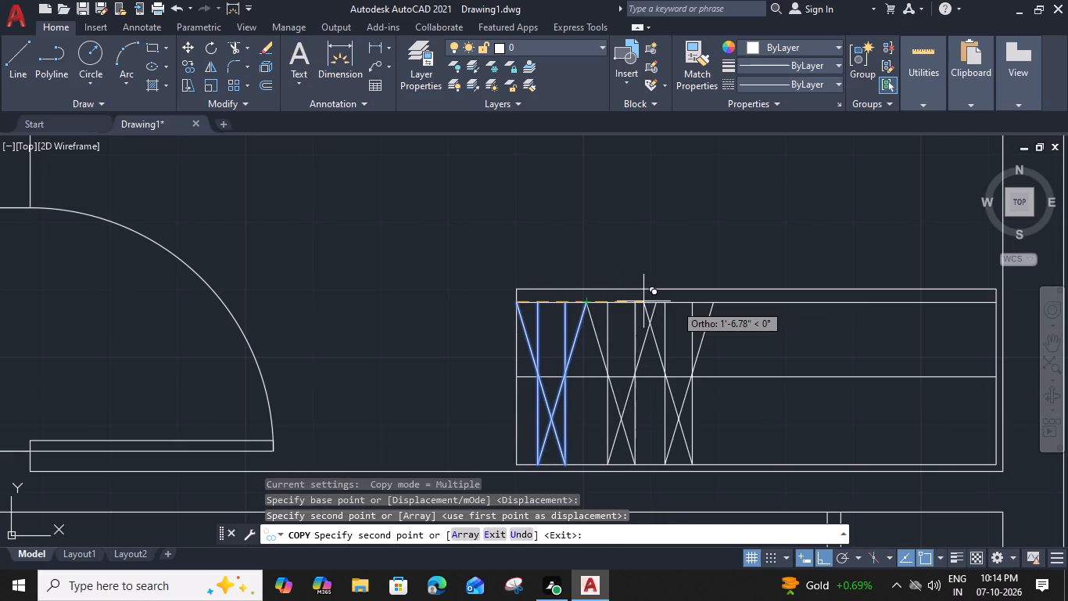
pyautogui.click(725, 304)
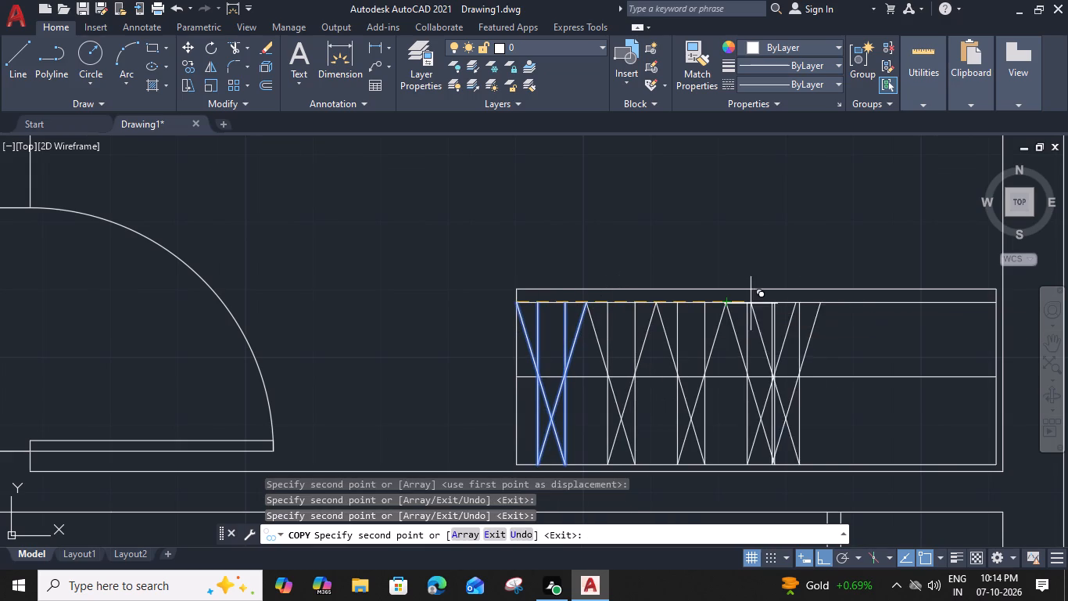
pyautogui.click(798, 304)
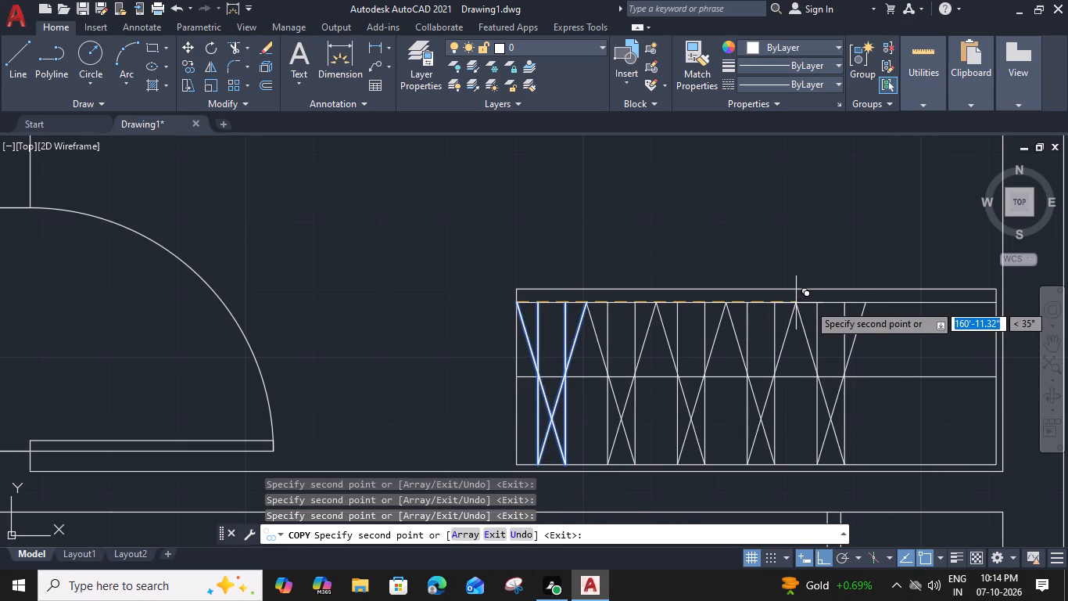
pyautogui.click(866, 304)
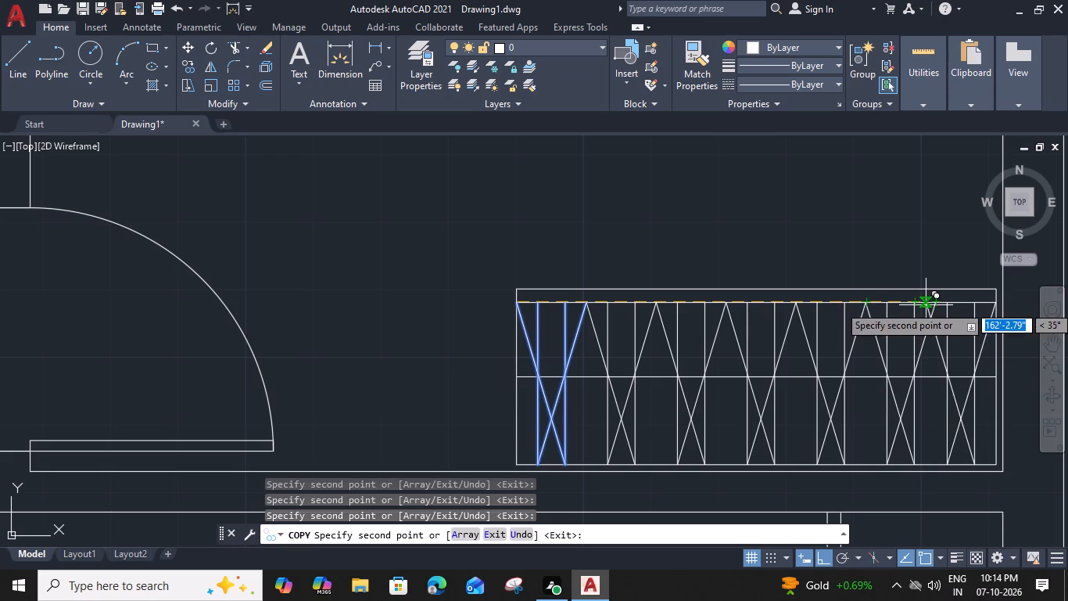
pyautogui.click(926, 305)
pyautogui.press('Escape')
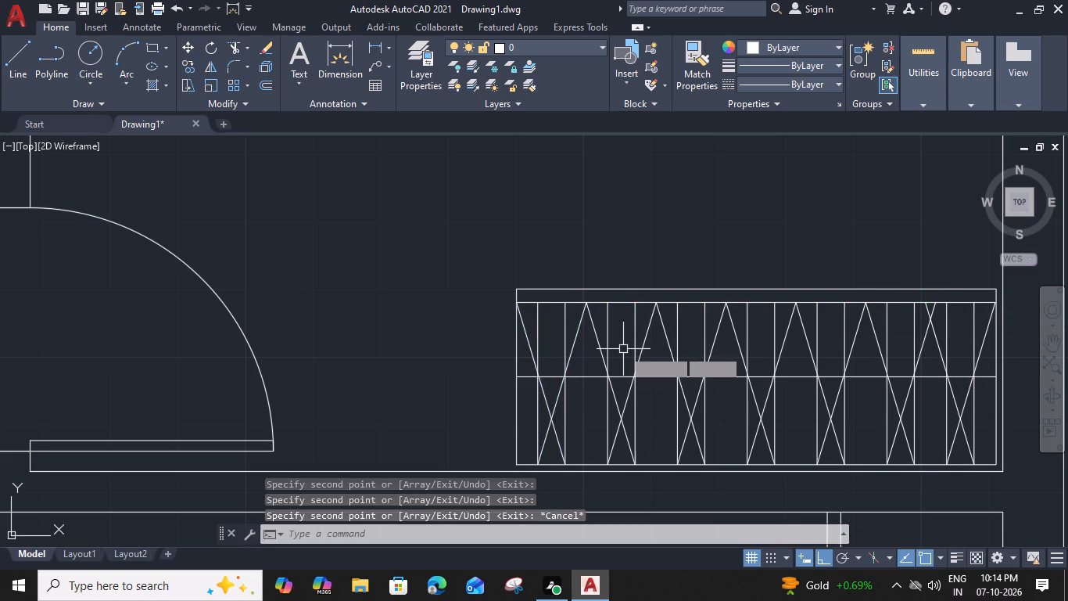
# Offset the left bedroom's bottom wall line 1" into the room as the back line of a second wardrobe.
pyautogui.scroll(-2, 629, 358)
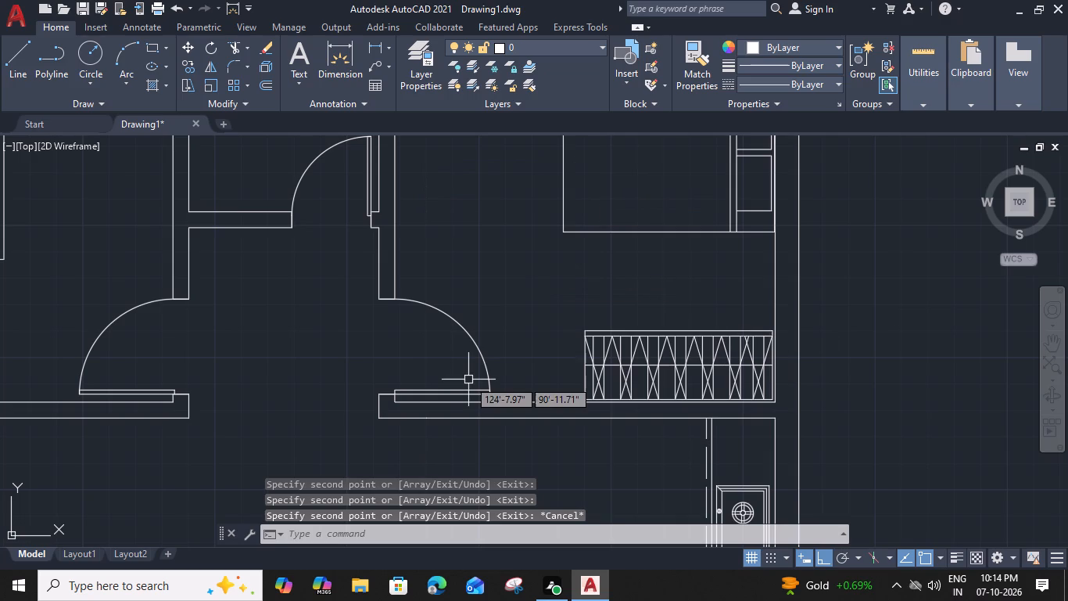
pyautogui.moveTo(514, 333); pyautogui.dragTo(623, 419, button='middle')
pyautogui.scroll(-1, 560, 387)
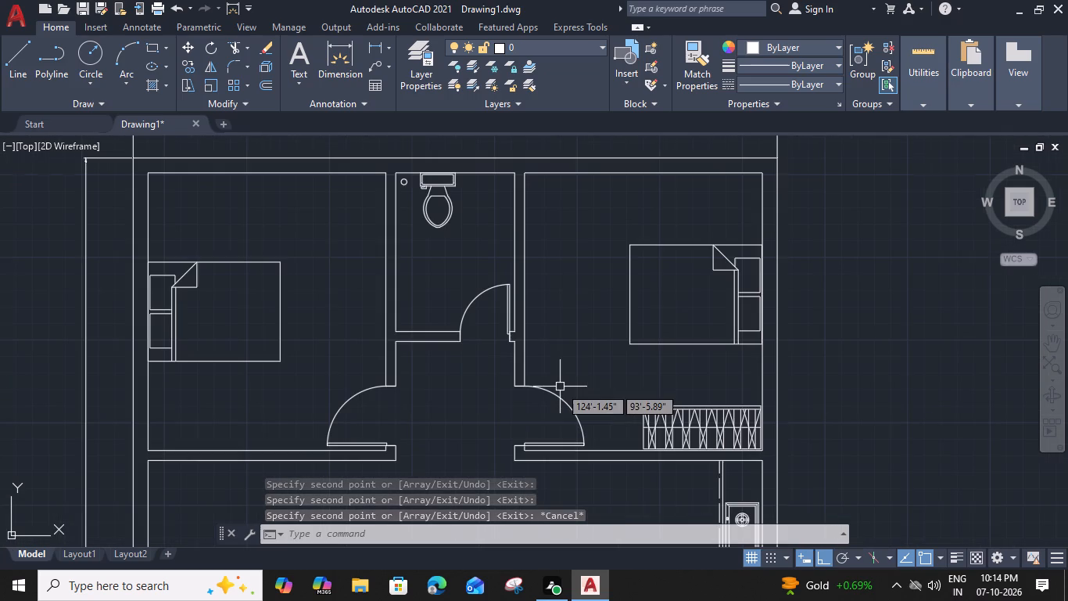
pyautogui.moveTo(532, 390); pyautogui.dragTo(653, 376, button='middle')
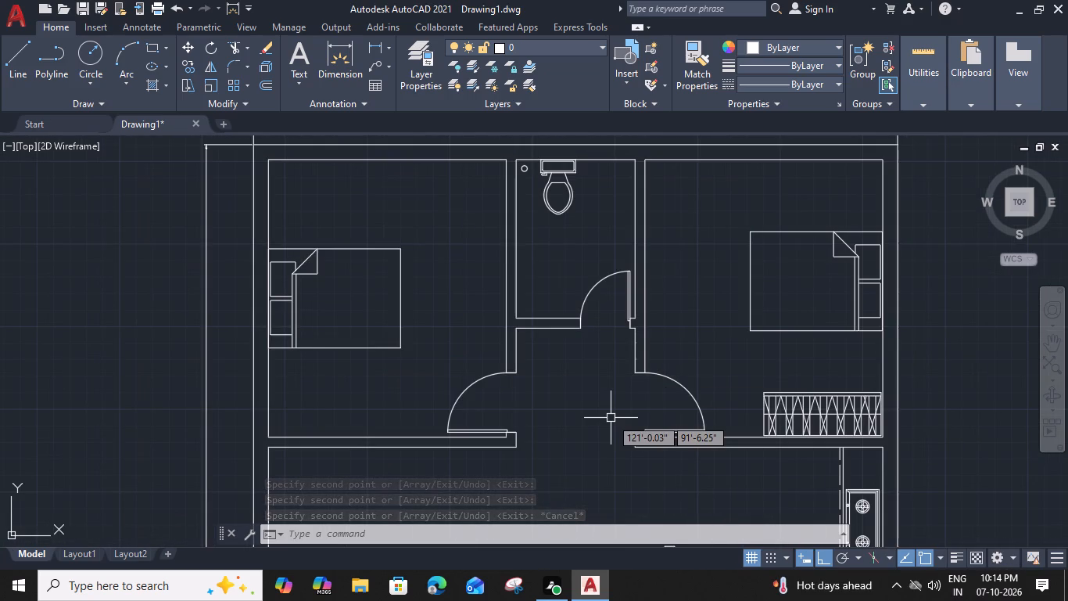
pyautogui.moveTo(390, 421); pyautogui.dragTo(472, 409, button='middle')
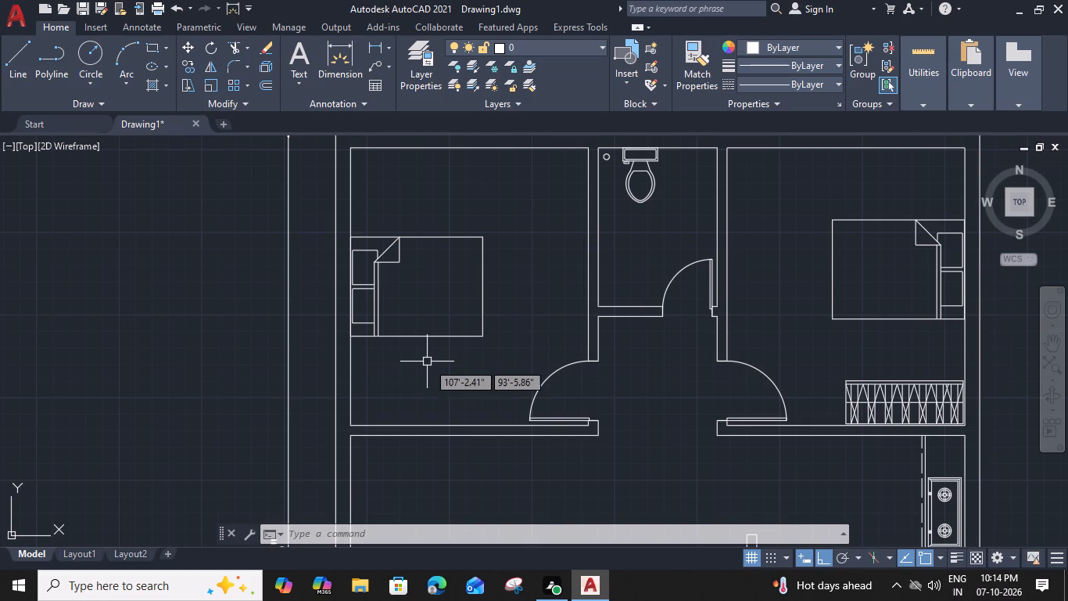
pyautogui.moveTo(428, 362); pyautogui.dragTo(529, 358, button='middle')
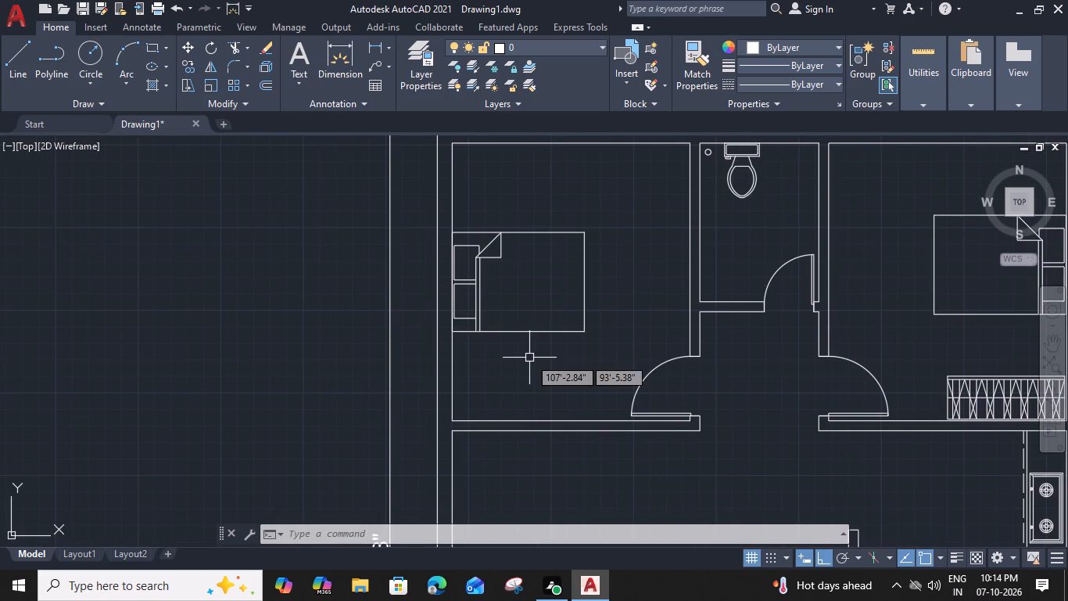
pyautogui.click(523, 421)
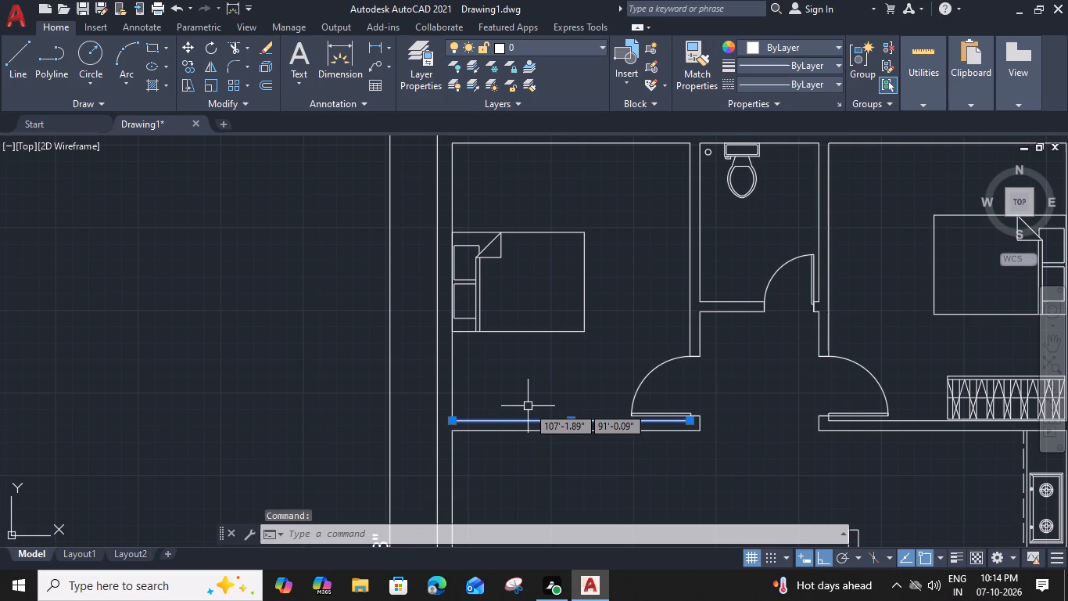
pyautogui.write('o')
pyautogui.press('space')
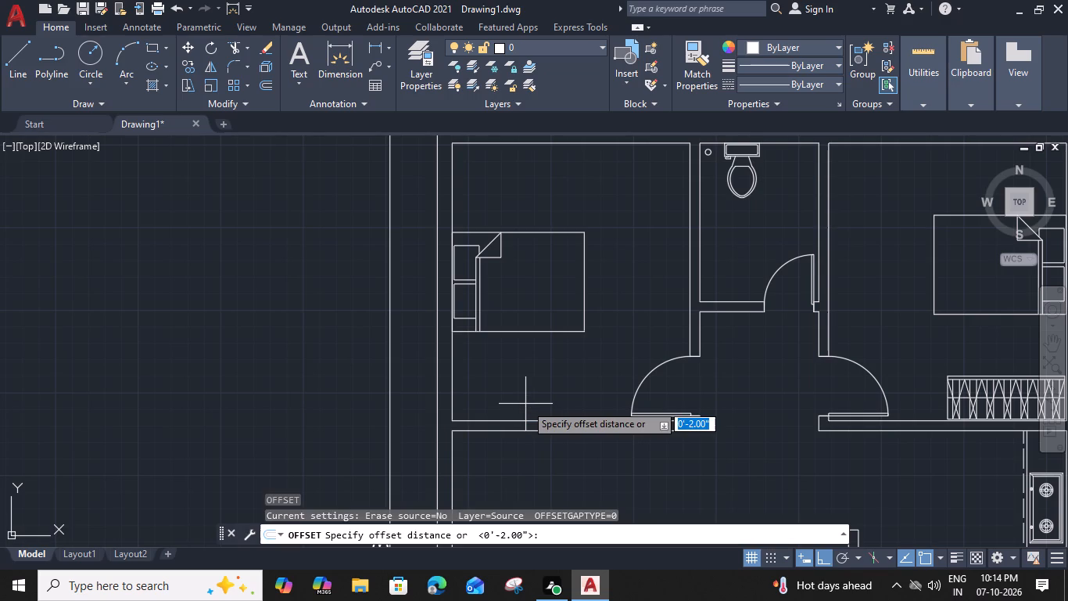
pyautogui.press('1')
pyautogui.hotkey('shift', '"')
pyautogui.press('Return')
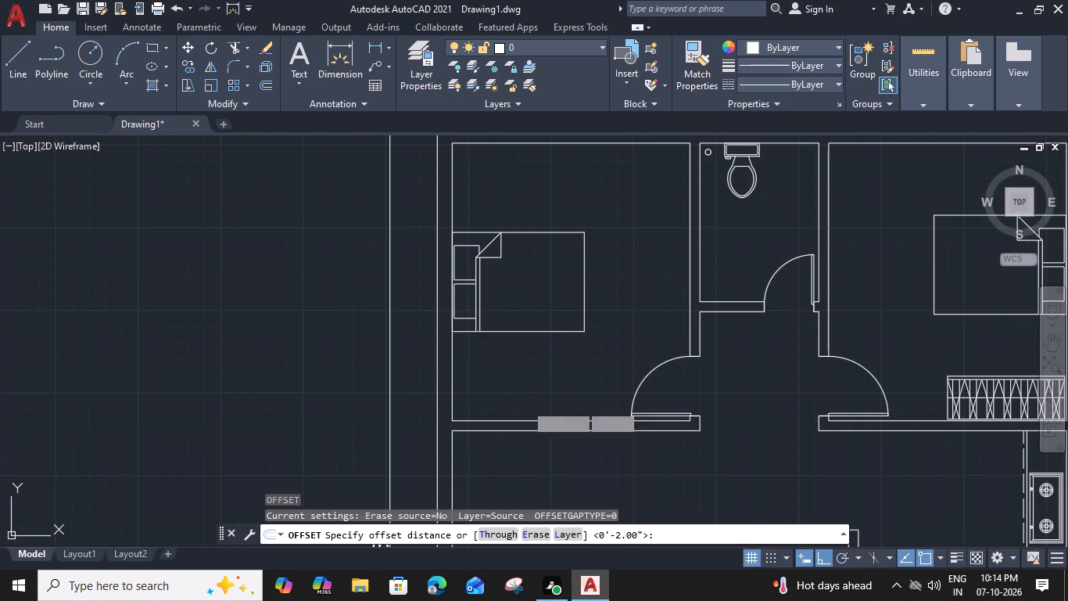
pyautogui.click(525, 404)
# Offset the new wardrobe back line 1' into the left bedroom and the room's left wall line 1" inward.
pyautogui.scroll(2, 533, 416)
pyautogui.click(539, 424)
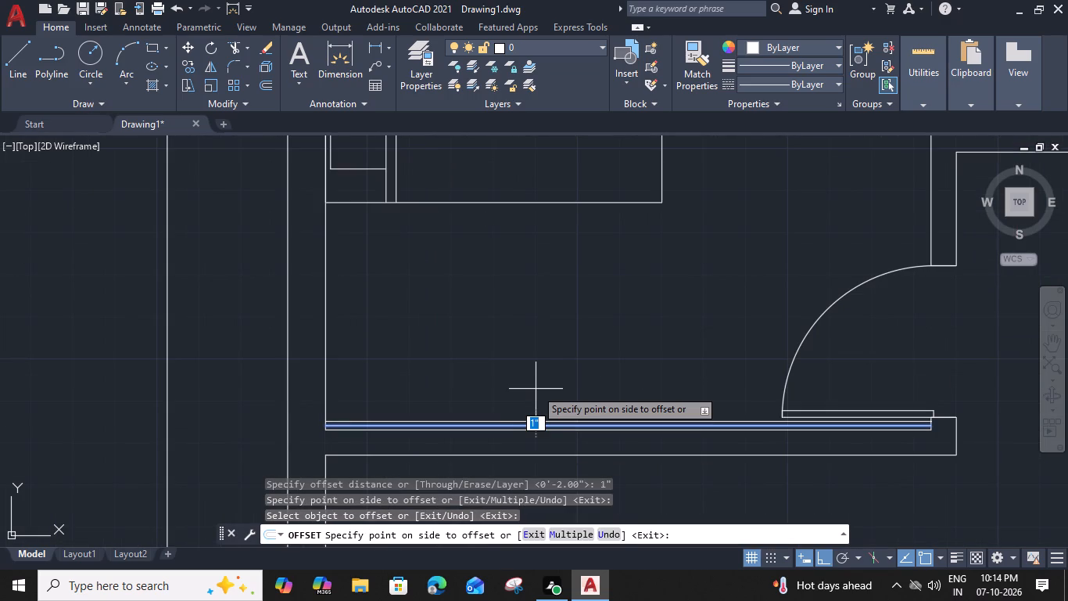
pyautogui.press('1')
pyautogui.write("'")
pyautogui.press('space')
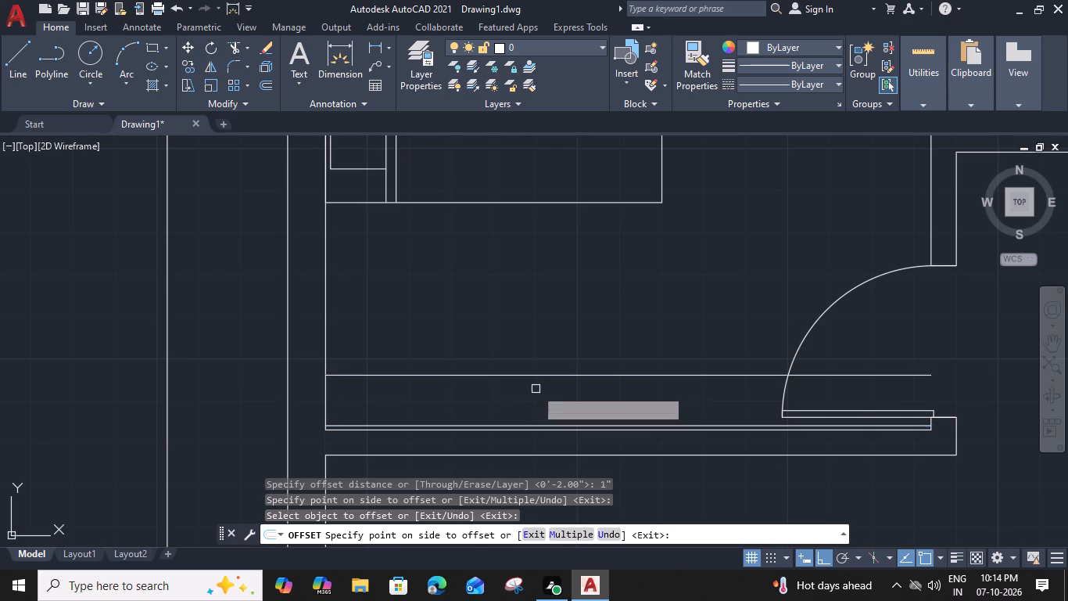
pyautogui.click(536, 389)
pyautogui.click(324, 388)
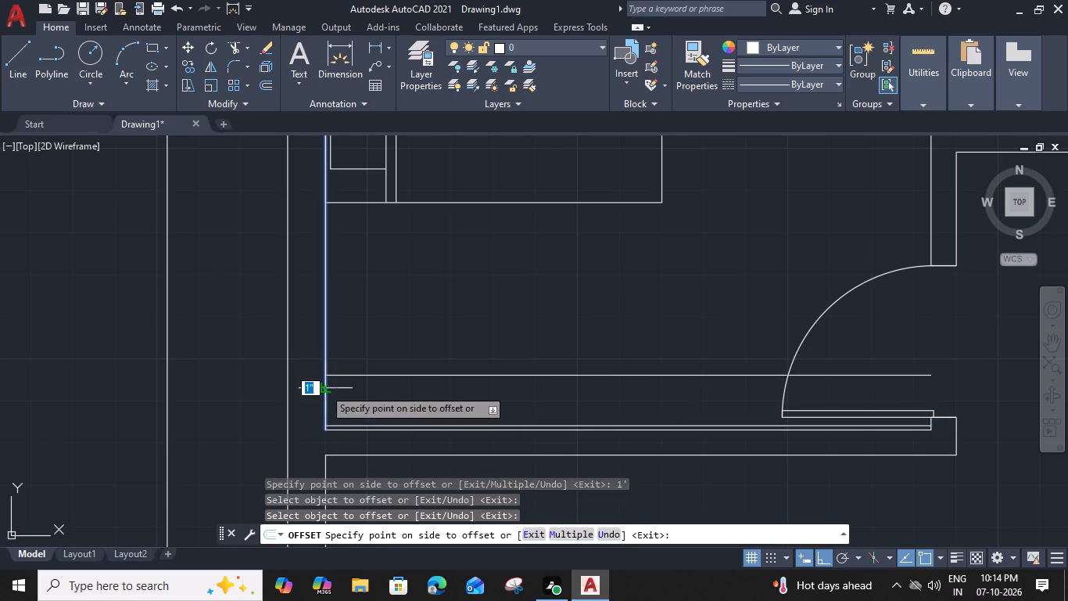
pyautogui.click(363, 395)
pyautogui.press('Escape')
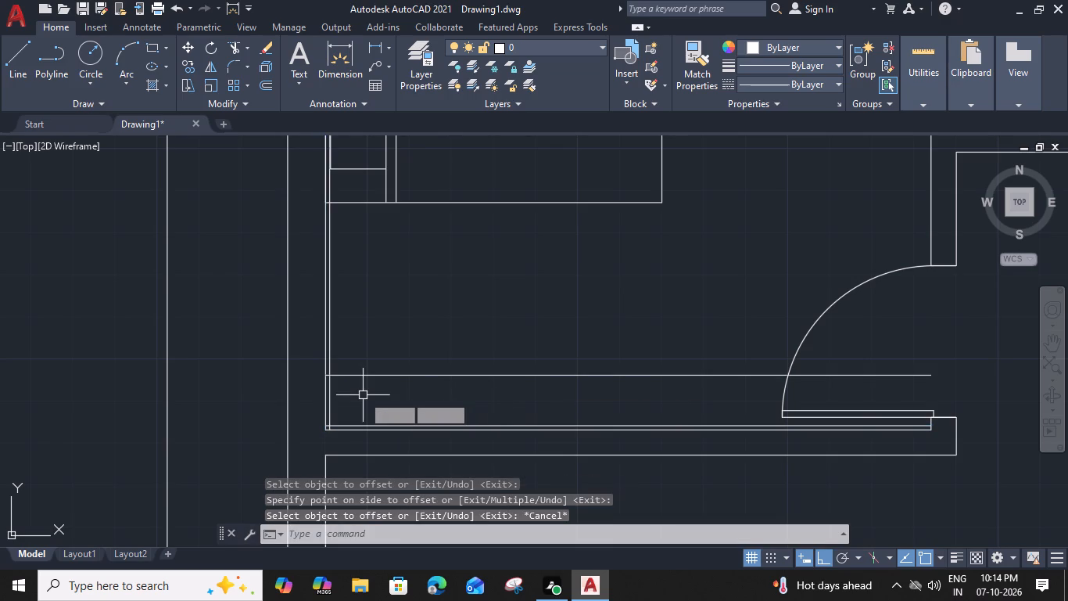
# Draw a vertical line joining the second wardrobe's bottom and top lines, just left of the door swing.
pyautogui.write('l')
pyautogui.press('space')
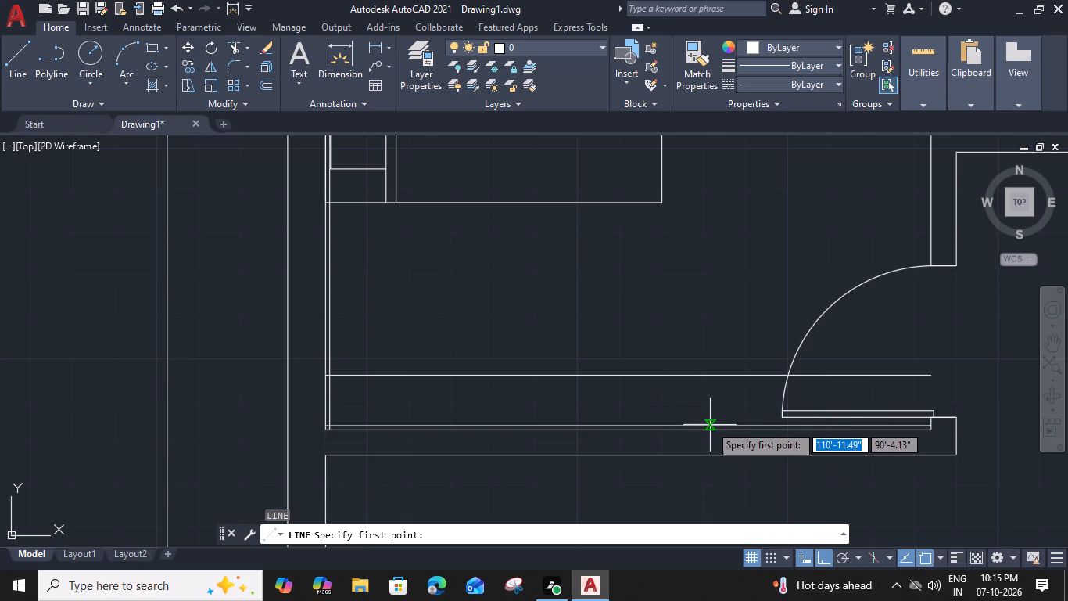
pyautogui.click(710, 426)
pyautogui.click(705, 374)
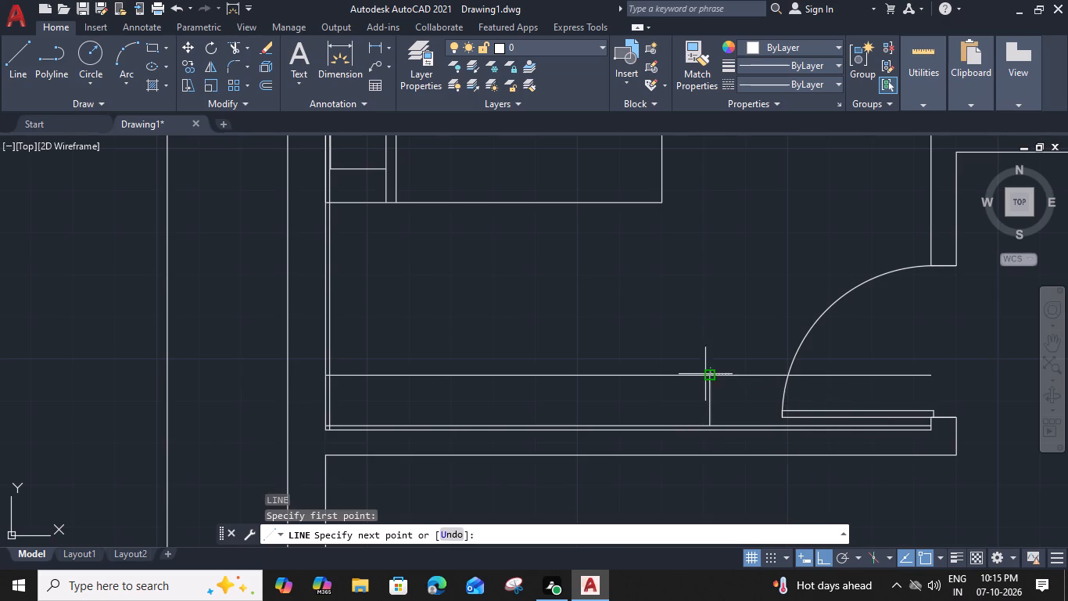
pyautogui.press('Escape')
# Trim the second wardrobe's top and bottom lines beyond its right end, including the piece past the door arc.
pyautogui.write('tr')
pyautogui.press('space')
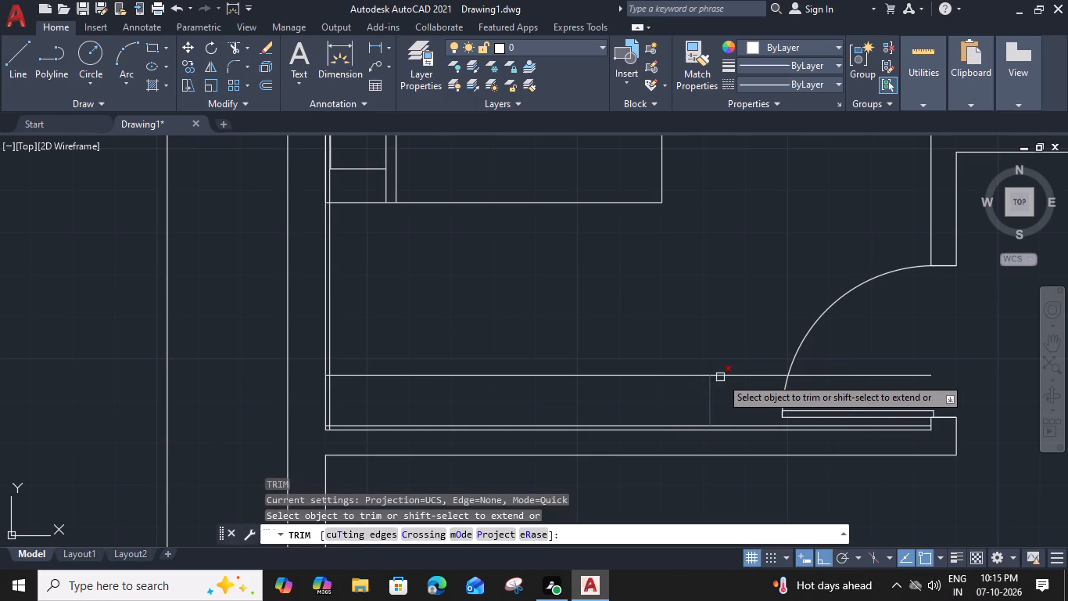
pyautogui.click(727, 376)
pyautogui.click(743, 423)
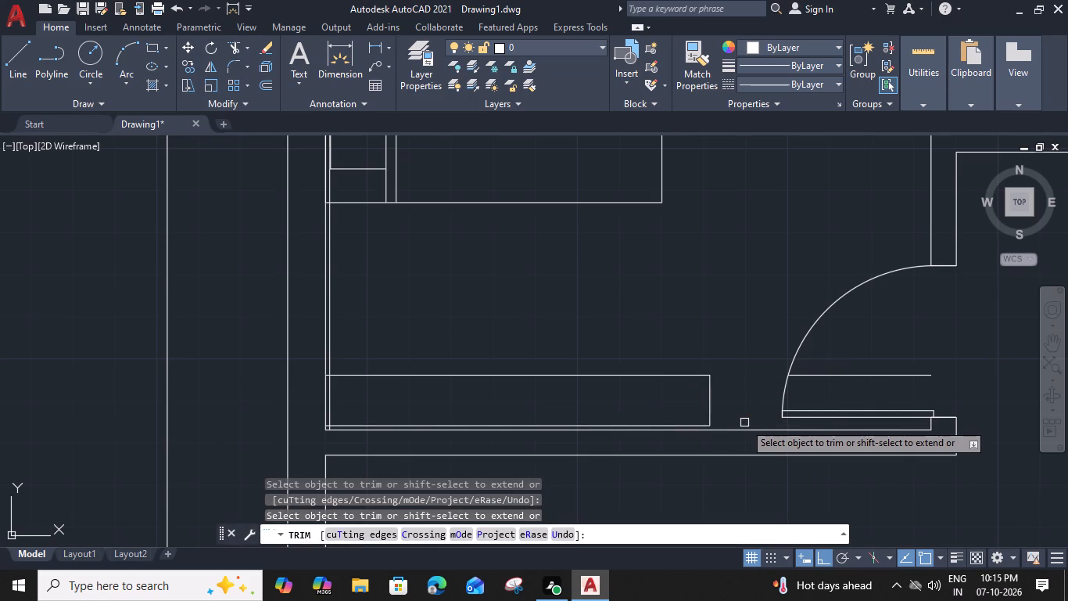
pyautogui.click(918, 376)
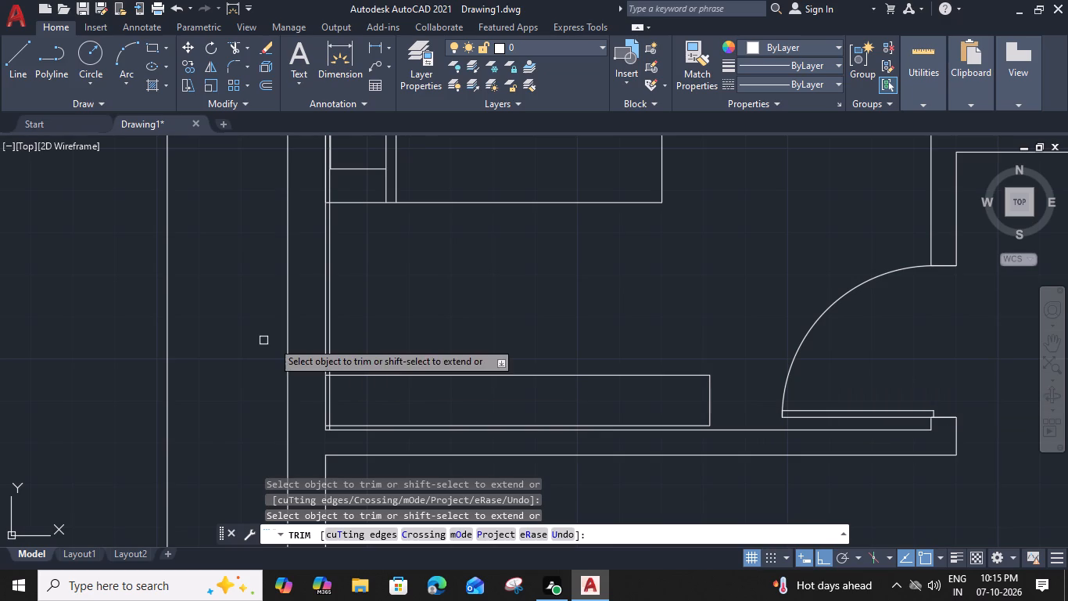
# Trim the overhanging line ends at the second wardrobe's bottom-left and top-left corners to leave a closed rectangle.
pyautogui.scroll(2, 332, 394)
pyautogui.moveTo(343, 433); pyautogui.dragTo(373, 365, button='middle')
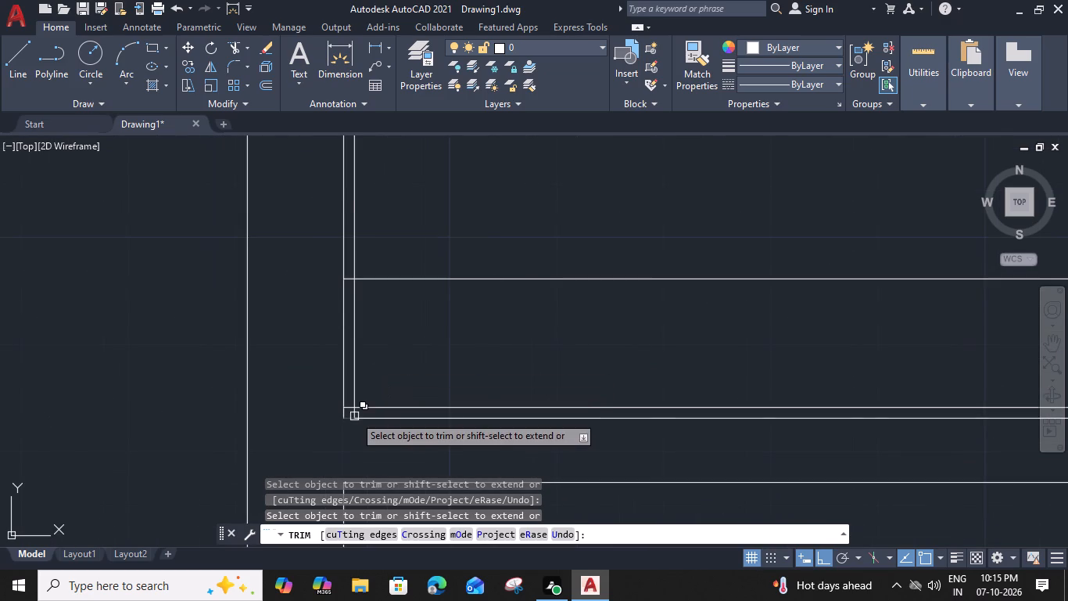
pyautogui.scroll(2, 354, 415)
pyautogui.click(353, 413)
pyautogui.click(342, 398)
pyautogui.scroll(-3, 342, 398)
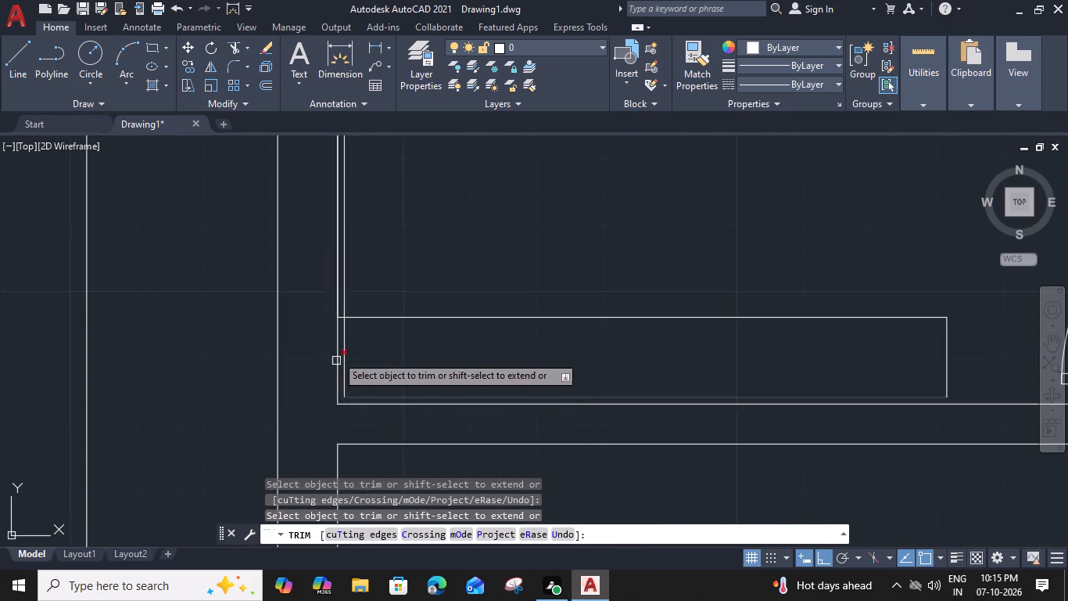
pyautogui.scroll(2, 346, 309)
pyautogui.click(332, 329)
pyautogui.click(340, 300)
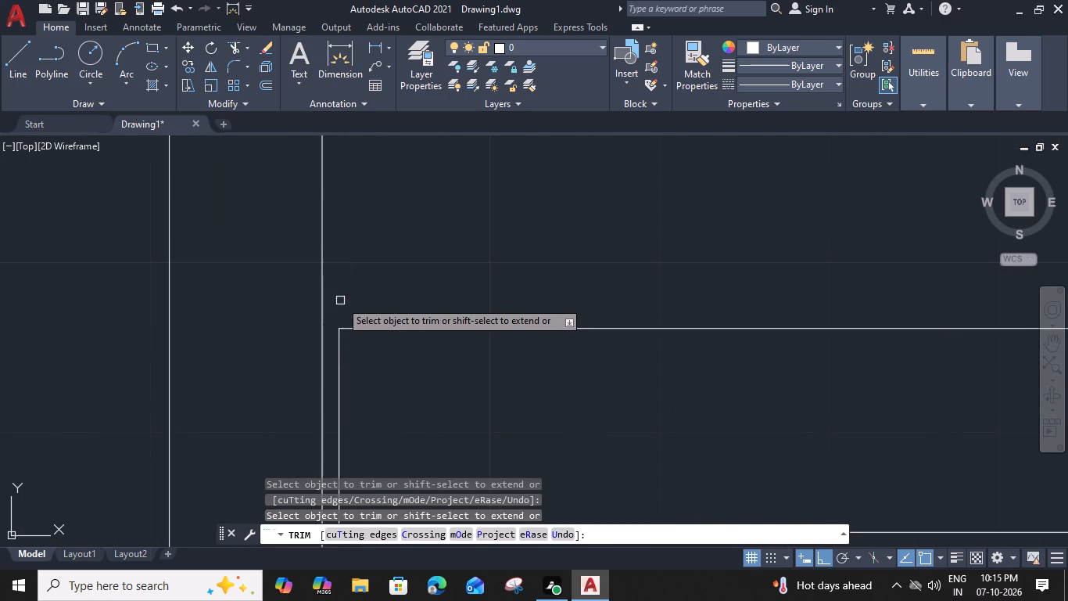
pyautogui.scroll(-3, 340, 300)
pyautogui.press('Escape')
# Offset the second wardrobe's top line 1" down into the rectangle.
pyautogui.scroll(-1, 513, 335)
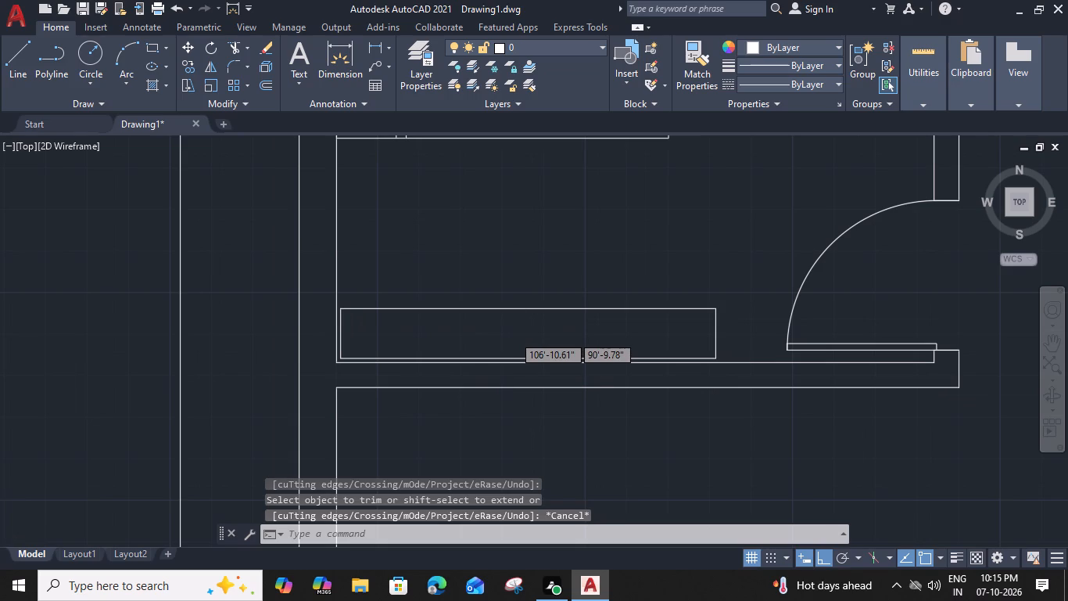
pyautogui.moveTo(515, 336); pyautogui.dragTo(550, 380, button='middle')
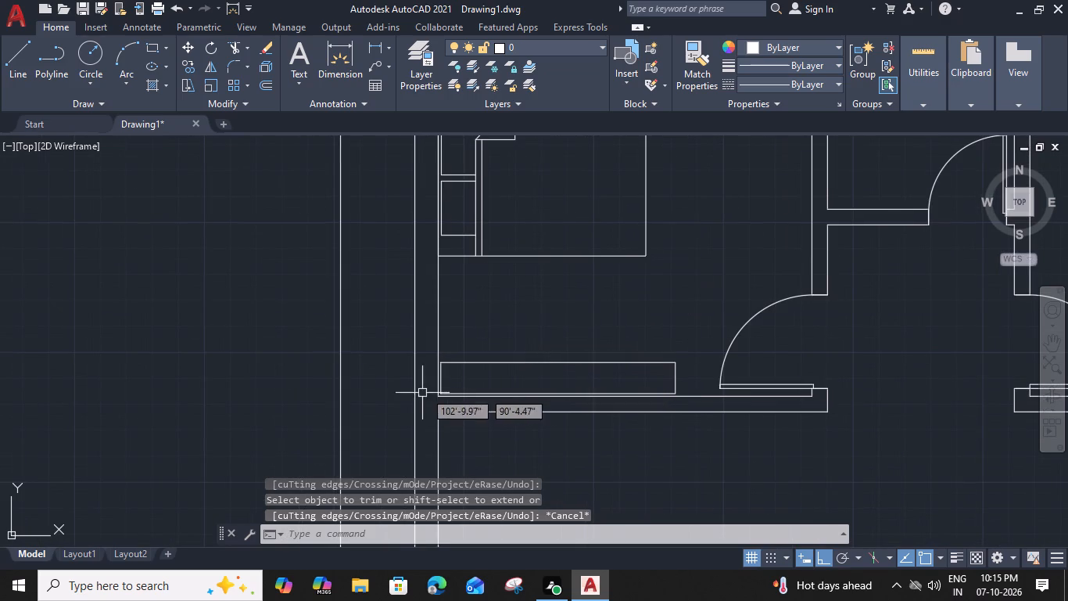
pyautogui.scroll(2, 443, 389)
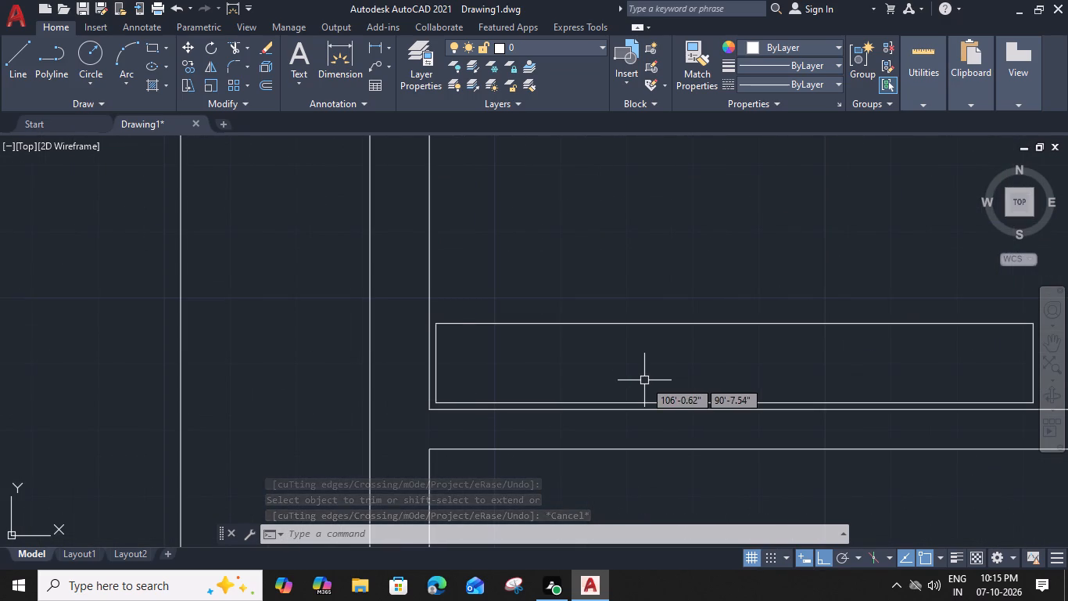
pyautogui.moveTo(639, 376); pyautogui.dragTo(528, 365, button='middle')
pyautogui.click(600, 312)
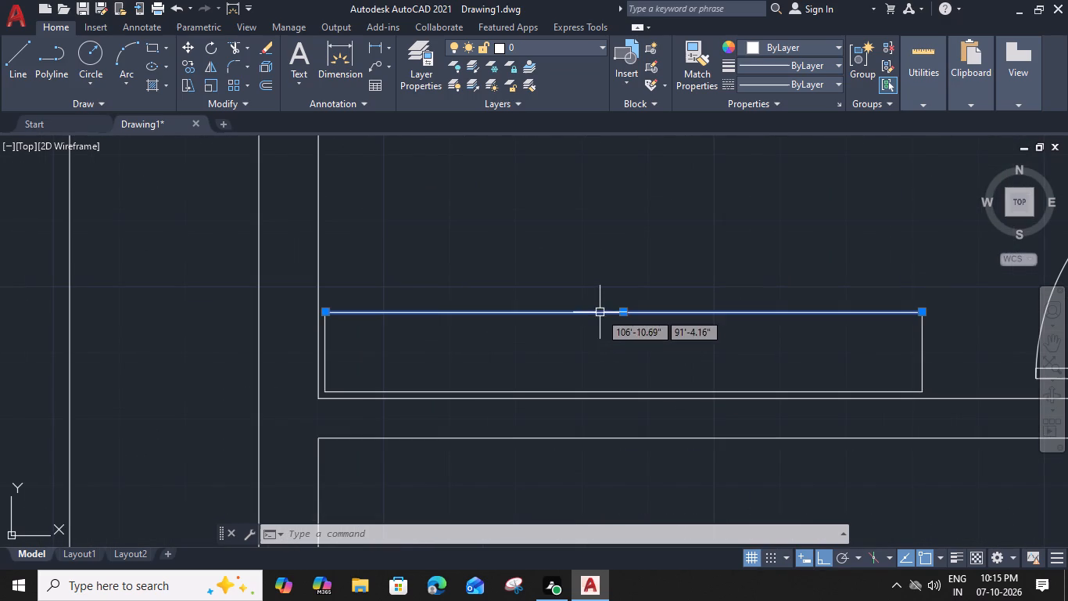
pyautogui.write('o')
pyautogui.press('space')
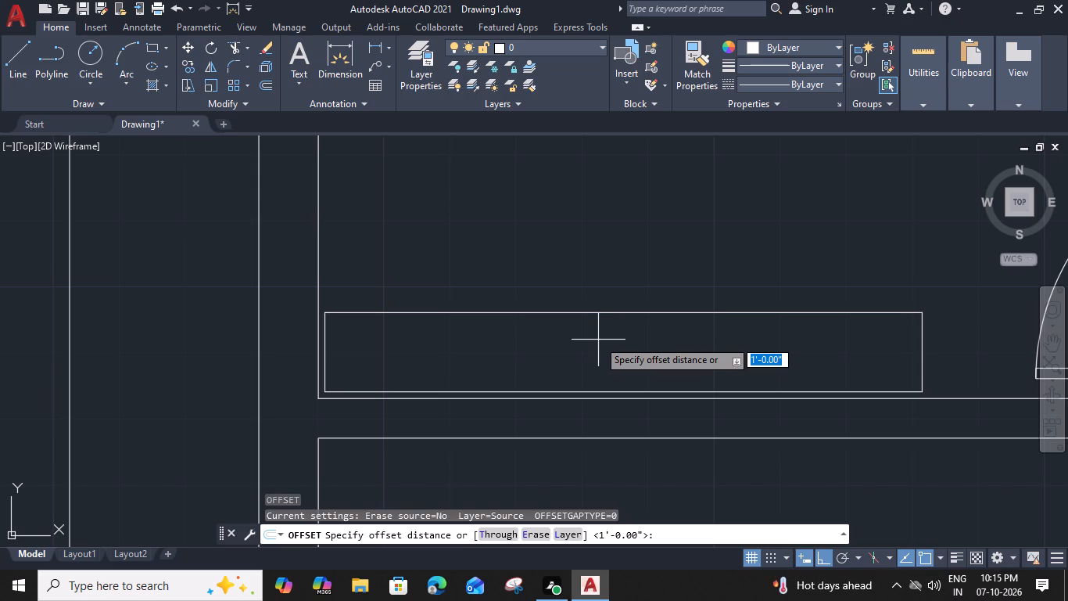
pyautogui.write('1"')
pyautogui.press('Return')
pyautogui.click(598, 340)
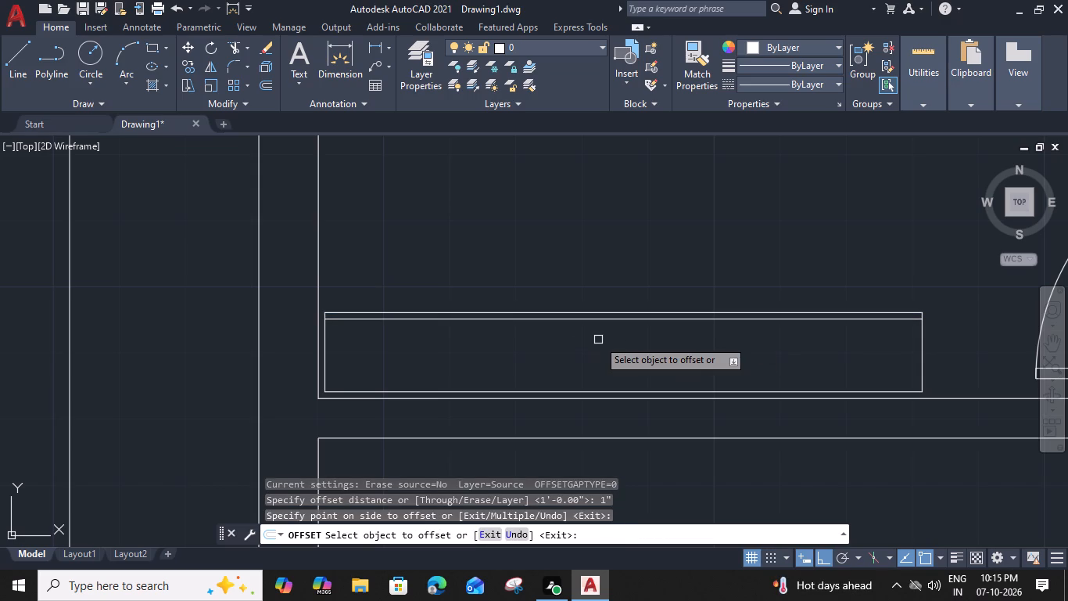
# Draw a diagonal line from the second wardrobe's inner bottom-left corner up to its offset top line.
pyautogui.press('Escape')
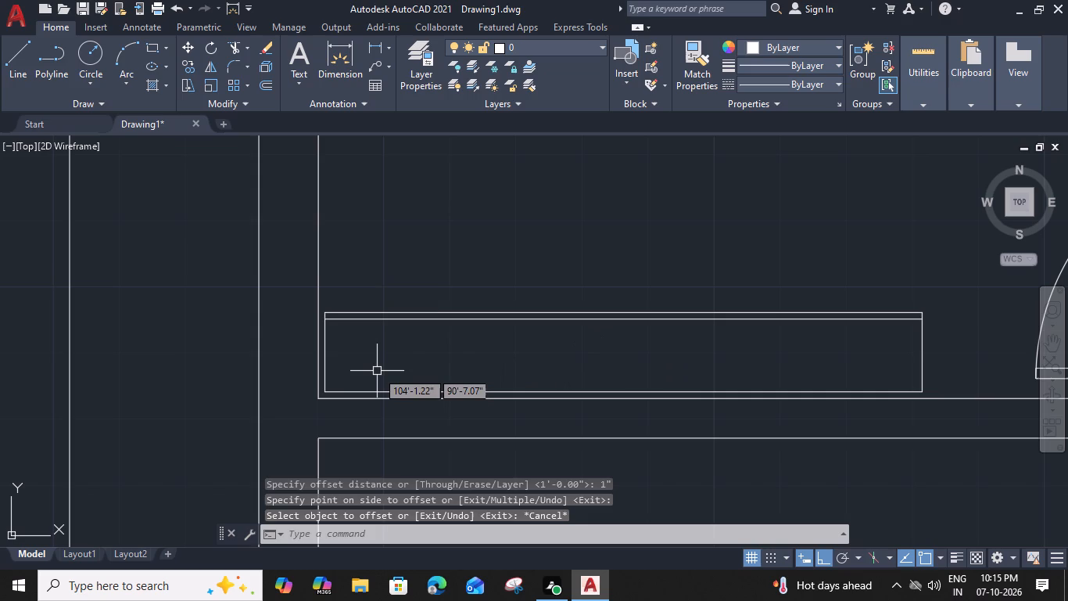
pyautogui.write('l')
pyautogui.press('space')
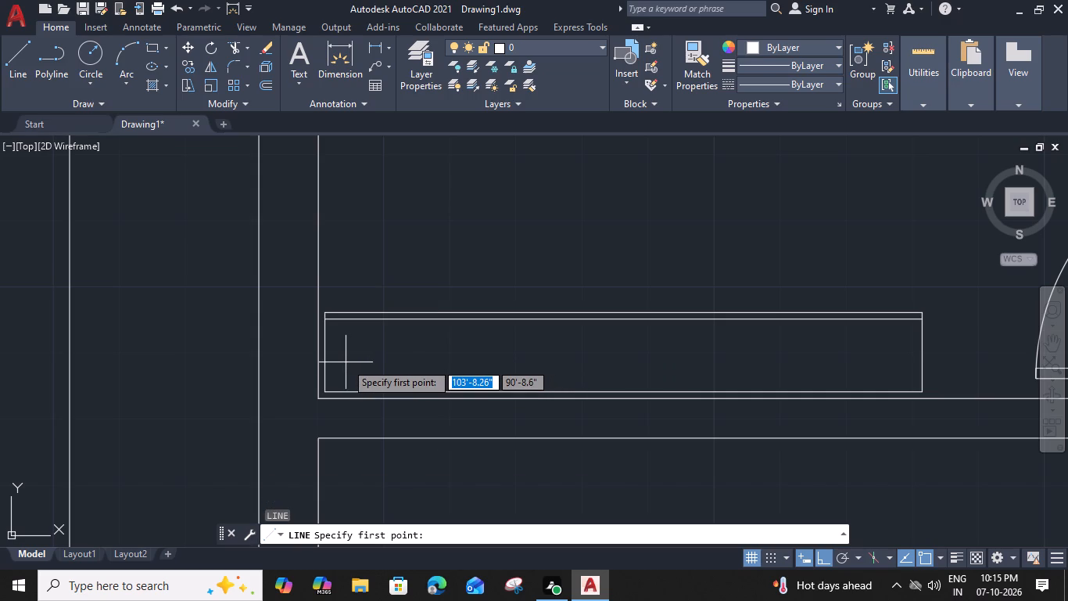
pyautogui.click(325, 392)
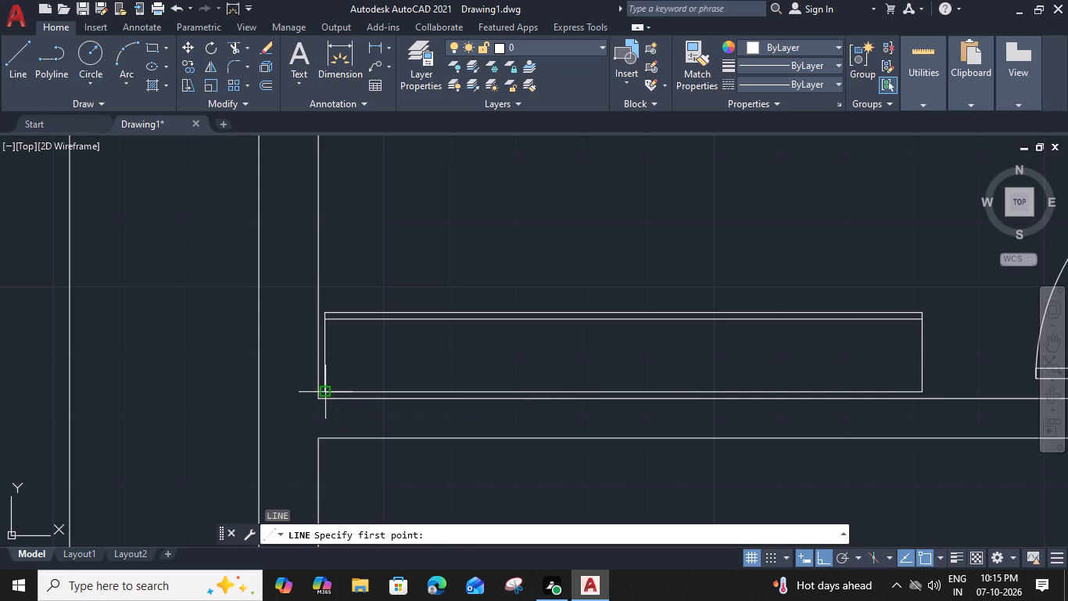
pyautogui.click(392, 318)
pyautogui.press('Escape')
# Draw a vertical line across the diagonal, from the wardrobe's offset top line down to its bottom line.
pyautogui.write('l')
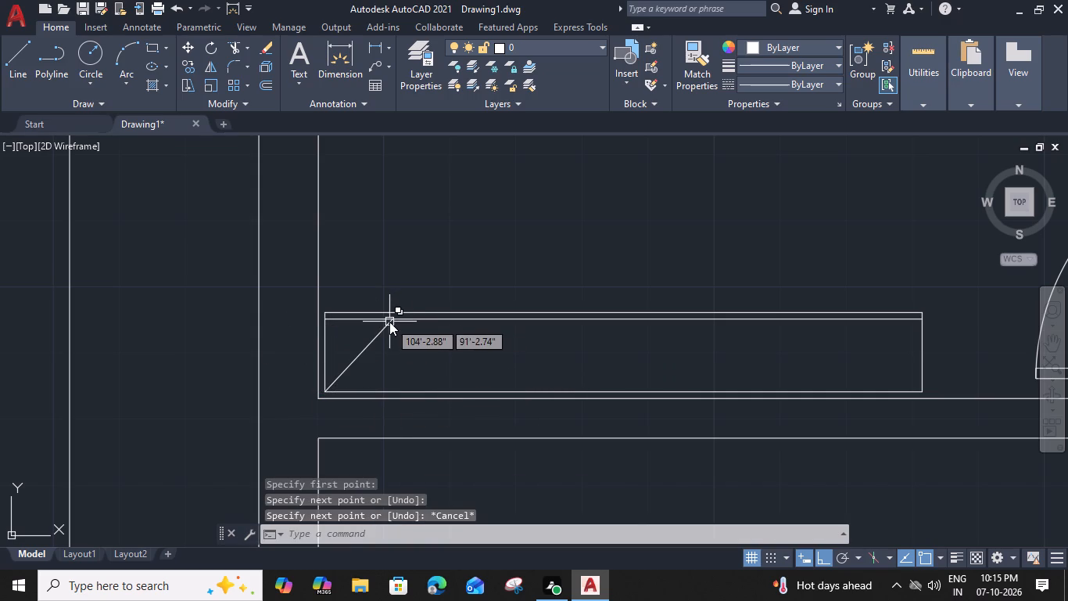
pyautogui.press('space')
pyautogui.click(353, 318)
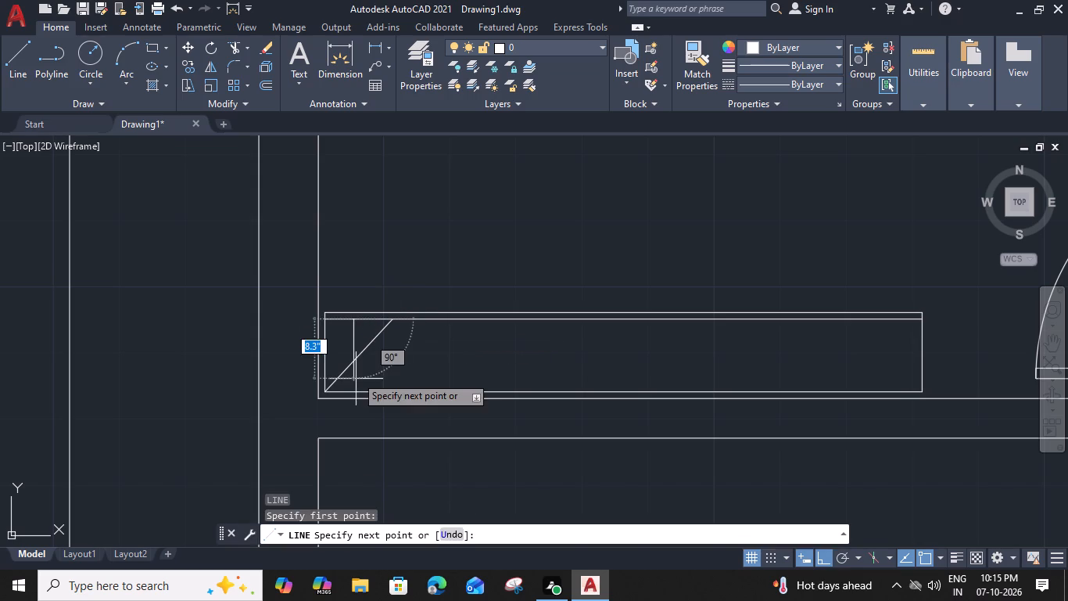
pyautogui.click(357, 394)
pyautogui.press('Escape')
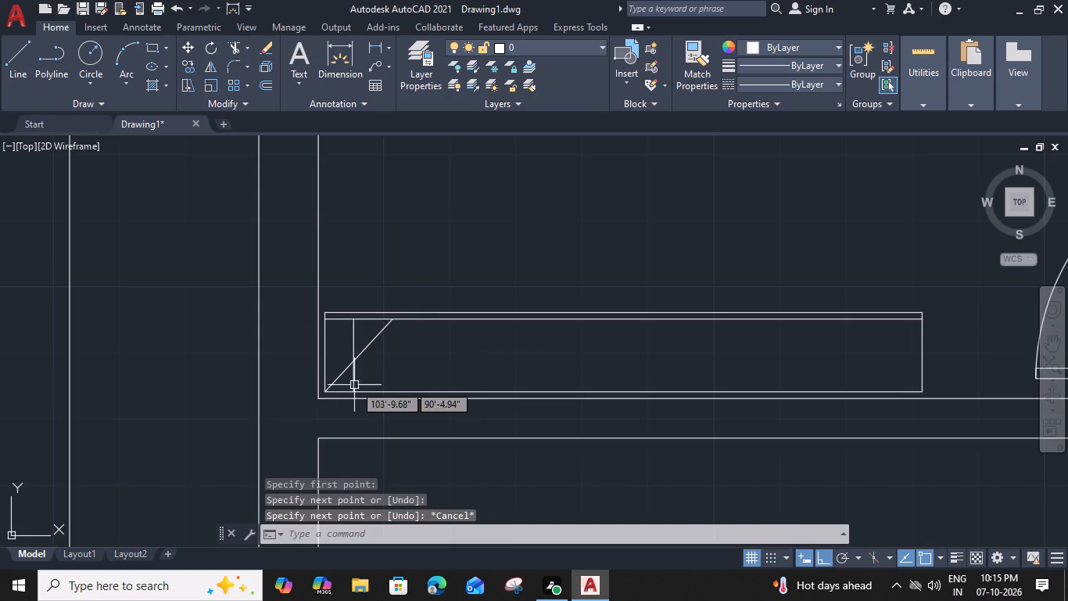
# Draw a horizontal line from the midpoint of the second wardrobe's left side across to its right side.
pyautogui.press('l')
pyautogui.press('space')
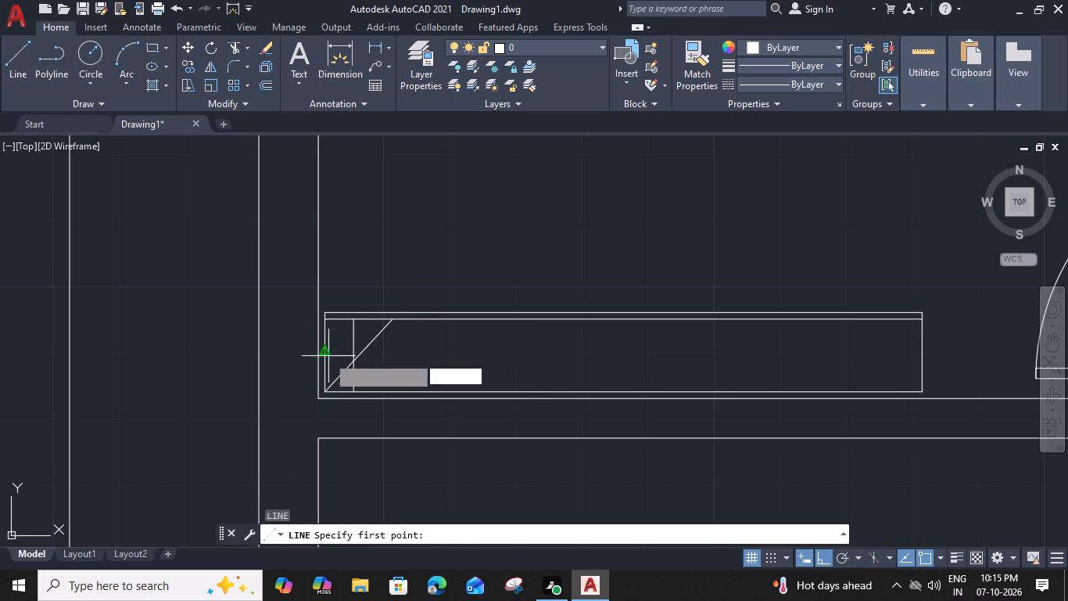
pyautogui.click(327, 352)
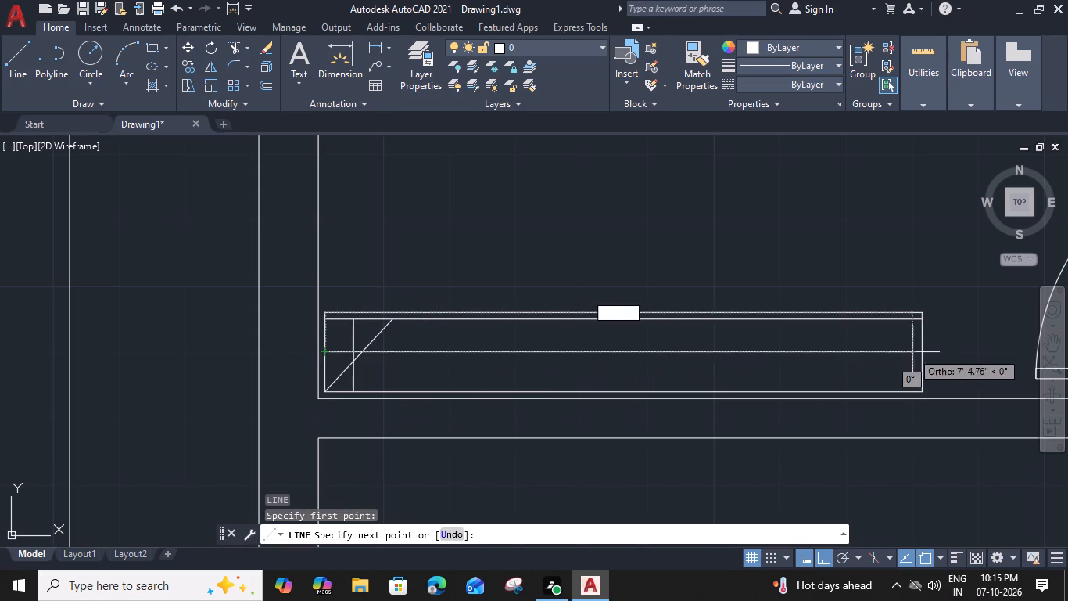
pyautogui.click(920, 355)
pyautogui.press('Escape')
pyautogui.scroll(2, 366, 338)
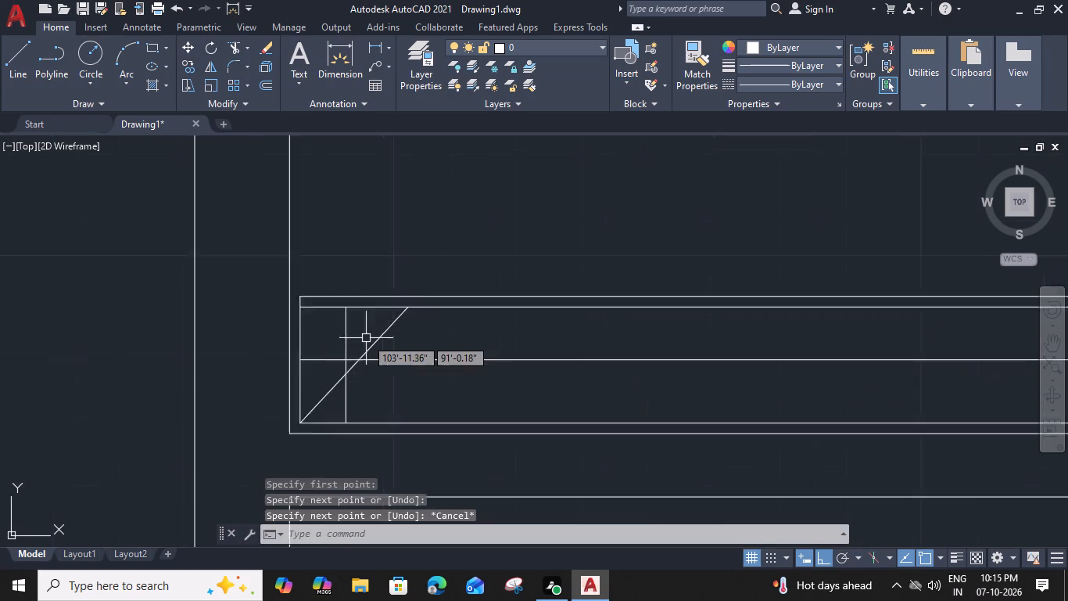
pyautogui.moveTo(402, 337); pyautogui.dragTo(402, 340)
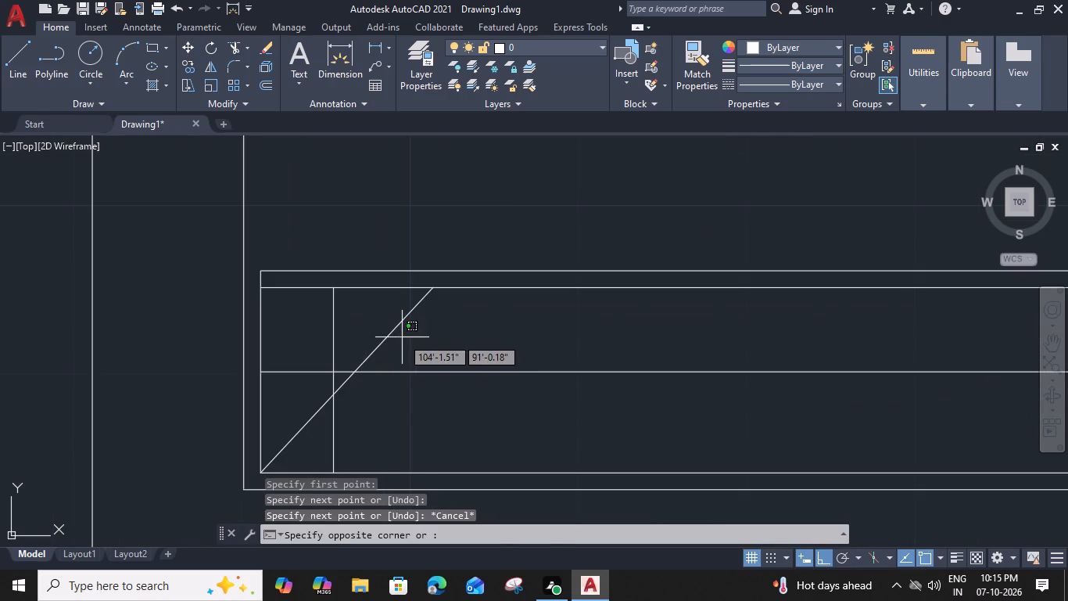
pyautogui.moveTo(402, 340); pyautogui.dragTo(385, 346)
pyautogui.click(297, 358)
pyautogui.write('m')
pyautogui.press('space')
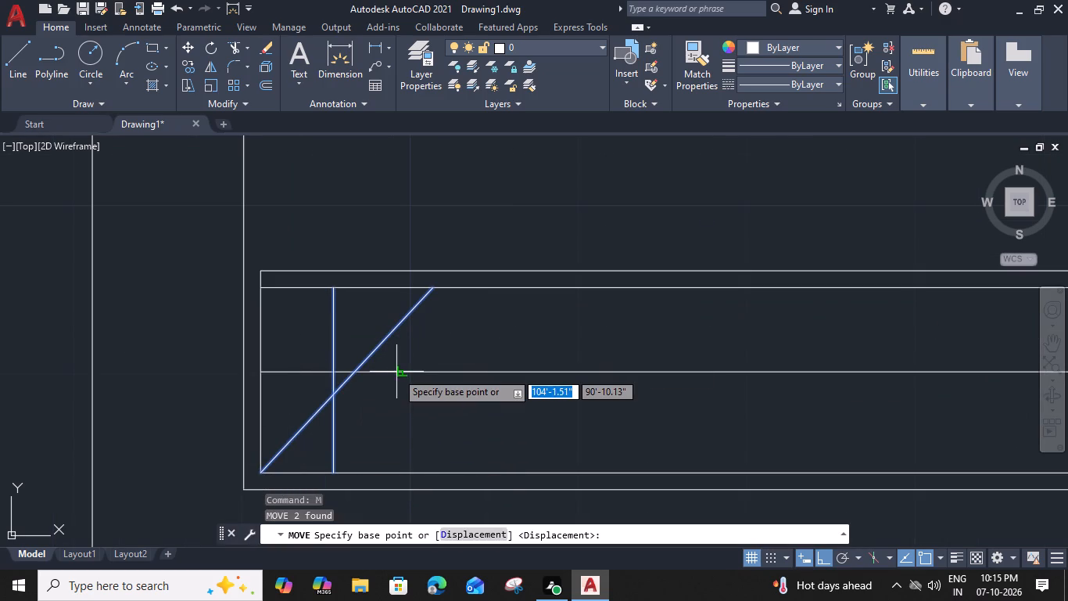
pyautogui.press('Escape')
# Copy the diagonal and vertical line pair ten times rightward along the wardrobe's bottom line, starting each copy at the previous vertical's foot.
pyautogui.moveTo(414, 344); pyautogui.dragTo(401, 346)
pyautogui.click(314, 356)
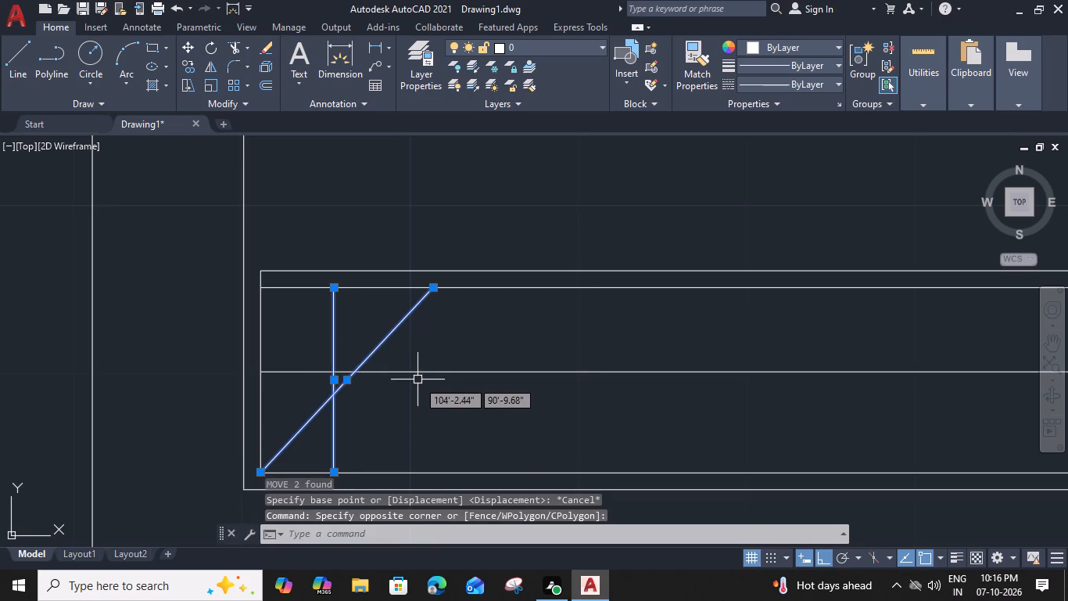
pyautogui.write('co')
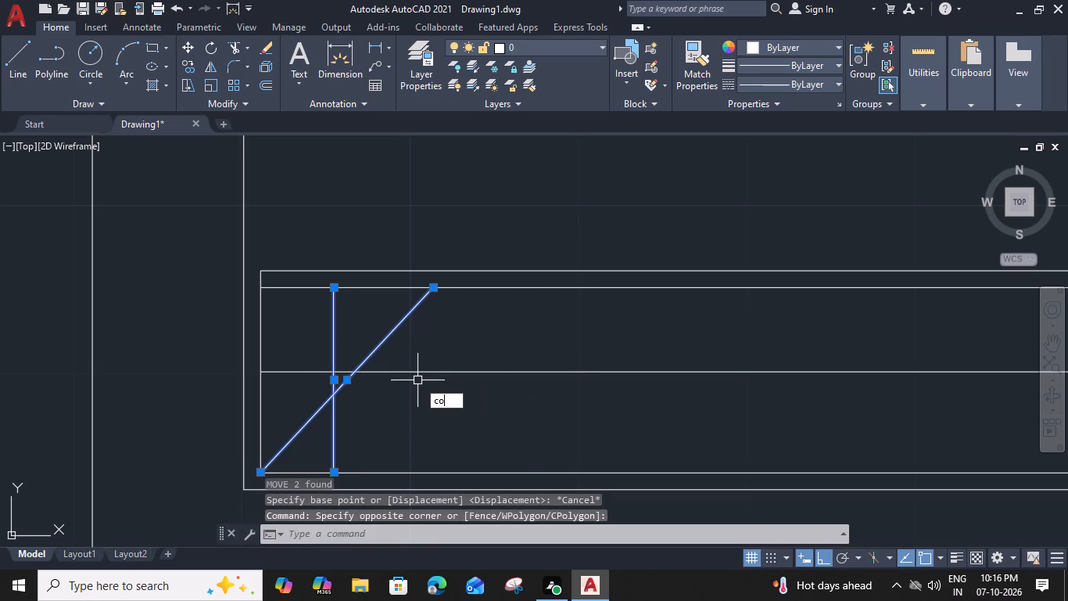
pyautogui.press('space')
pyautogui.click(261, 473)
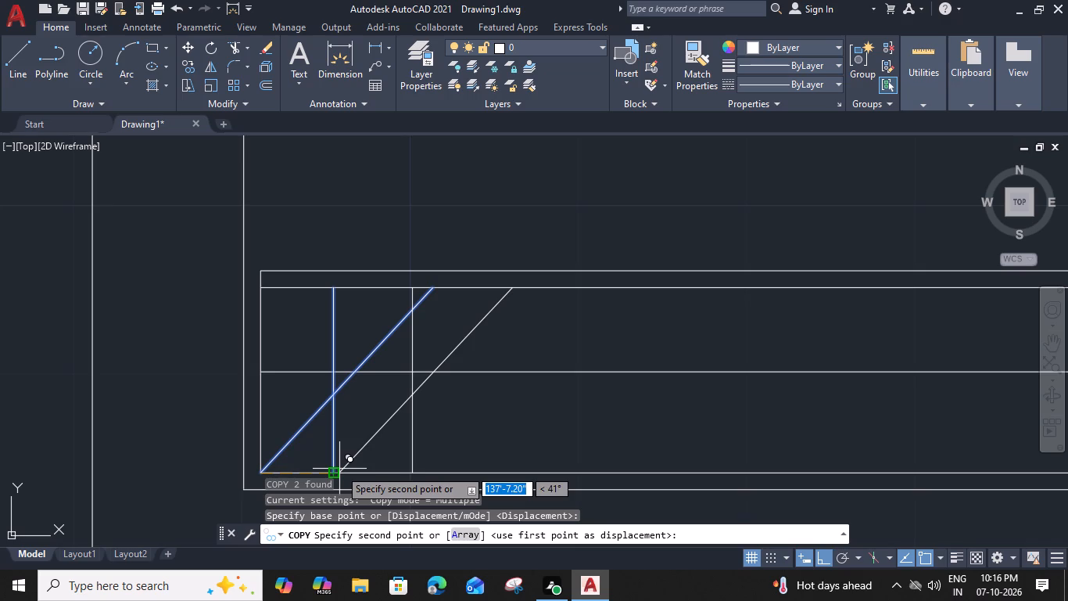
pyautogui.moveTo(335, 471); pyautogui.dragTo(358, 387, button='middle')
pyautogui.click(358, 387)
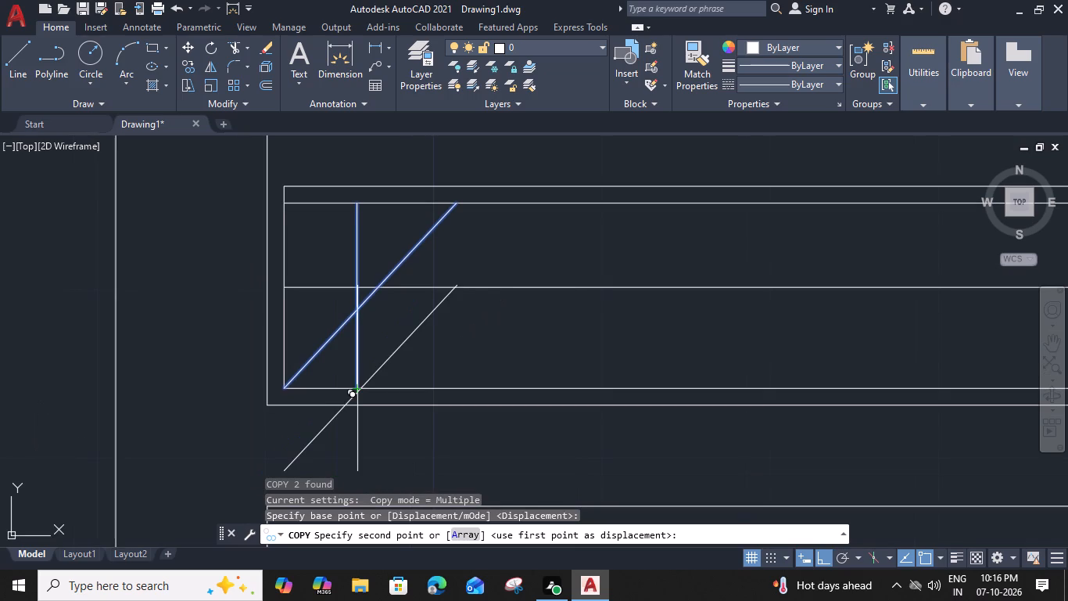
pyautogui.click(430, 391)
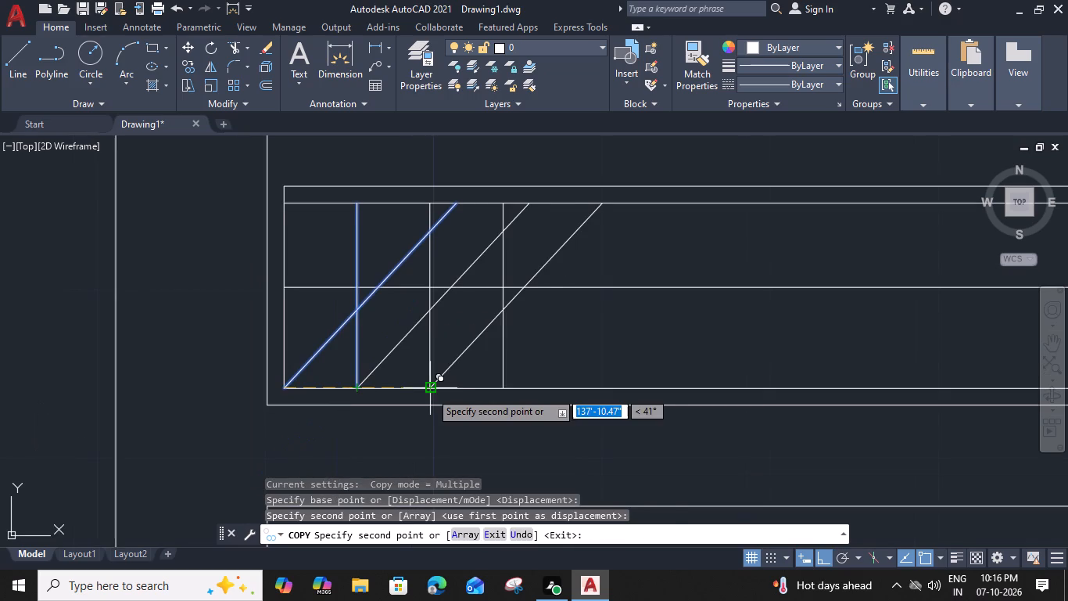
pyautogui.click(504, 390)
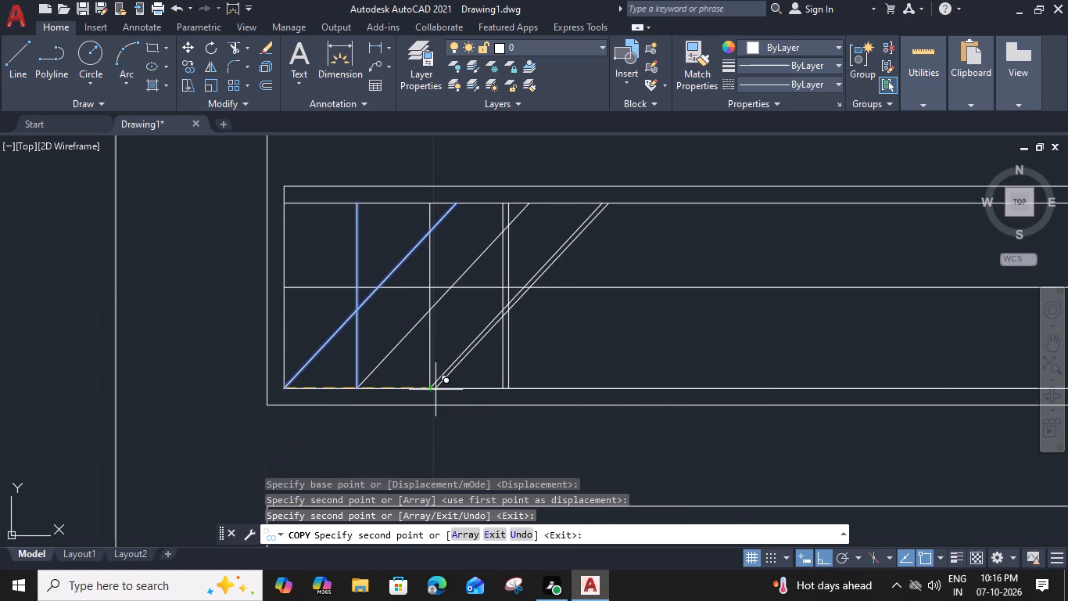
pyautogui.click(578, 387)
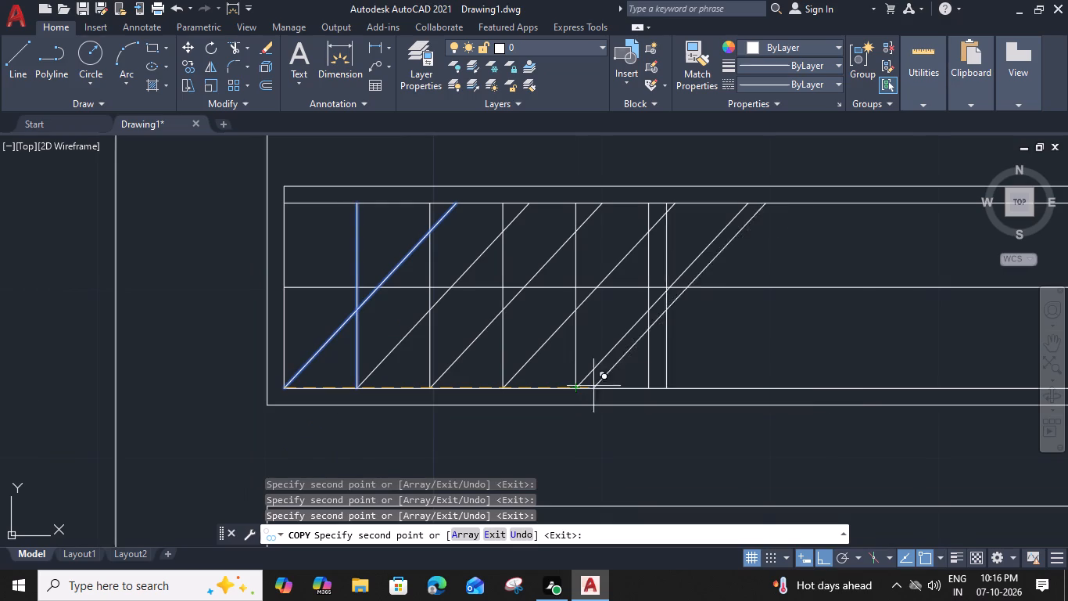
pyautogui.click(649, 389)
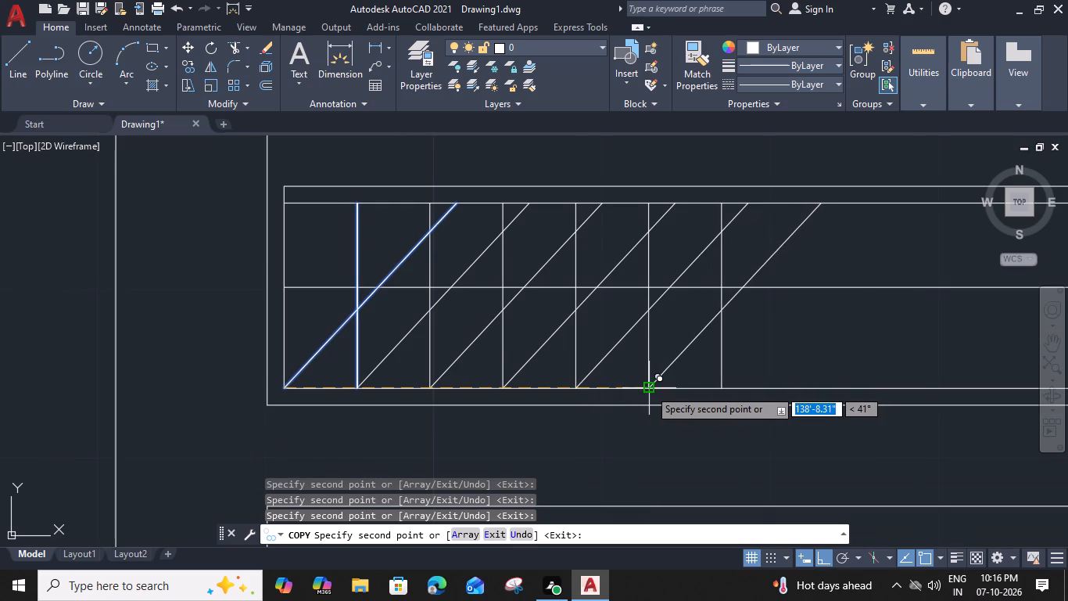
pyautogui.moveTo(718, 377); pyautogui.dragTo(468, 394, button='middle')
pyautogui.click(469, 406)
pyautogui.click(541, 401)
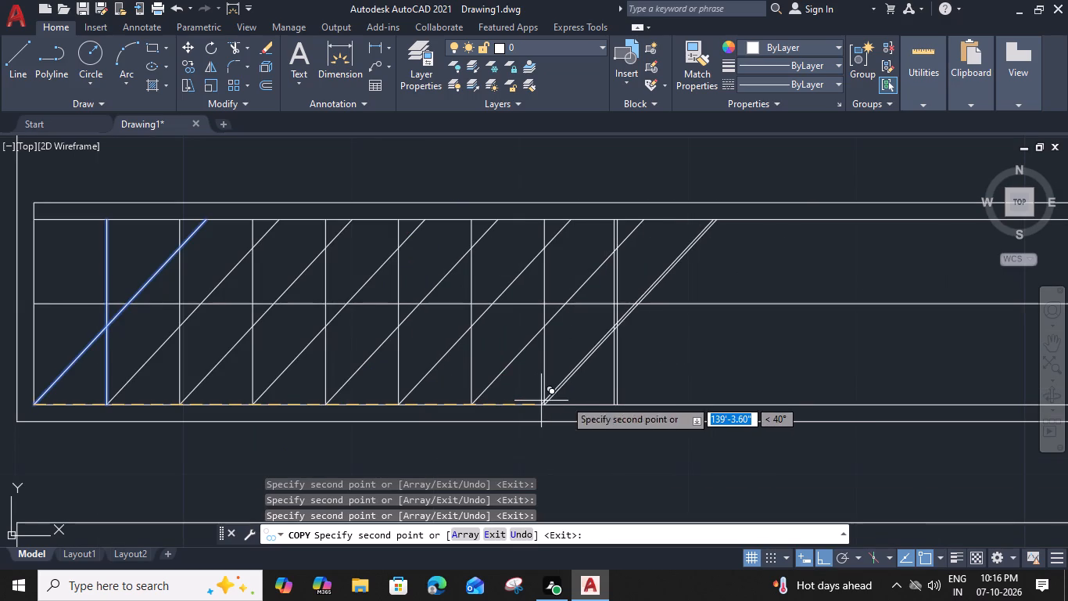
pyautogui.click(618, 403)
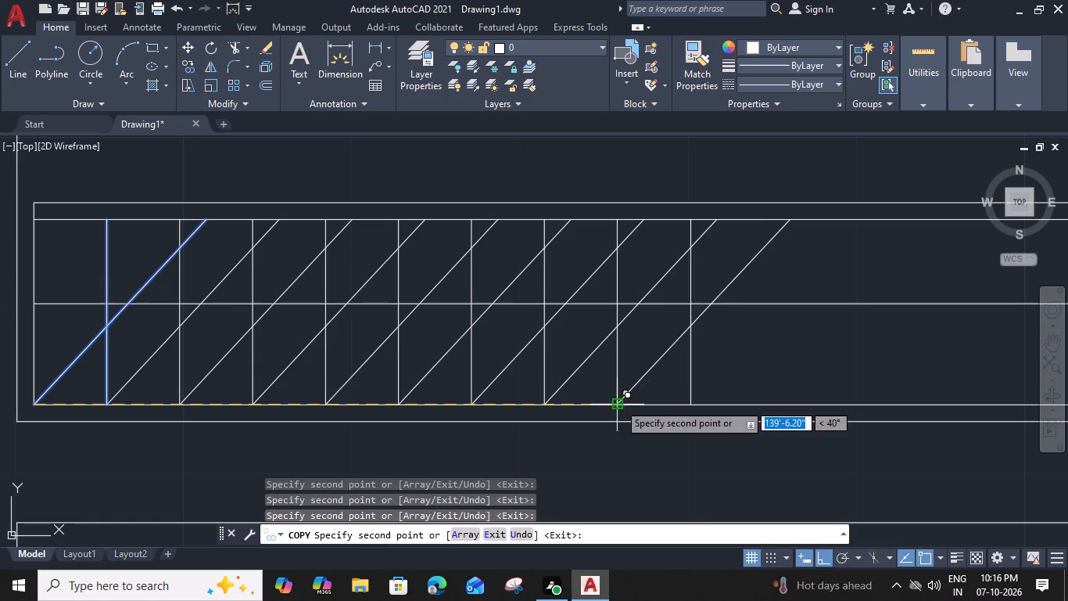
pyautogui.click(691, 404)
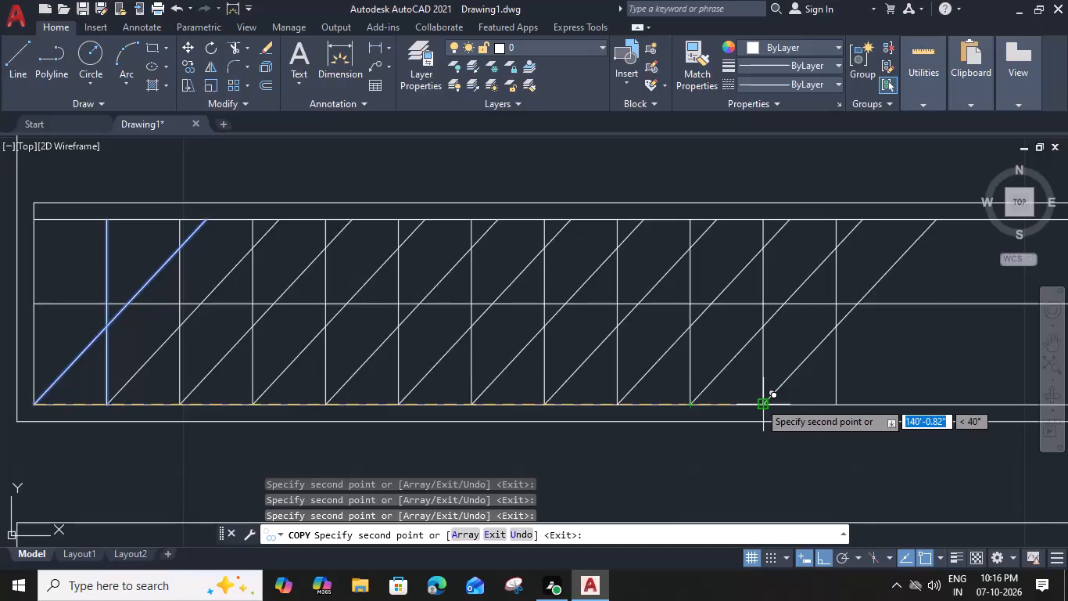
pyautogui.click(759, 401)
# Continue with nine more copies of the diagonal and vertical pair, vertical foot to vertical foot, up to the wardrobe's right end.
pyautogui.moveTo(753, 402); pyautogui.dragTo(564, 398, button='middle')
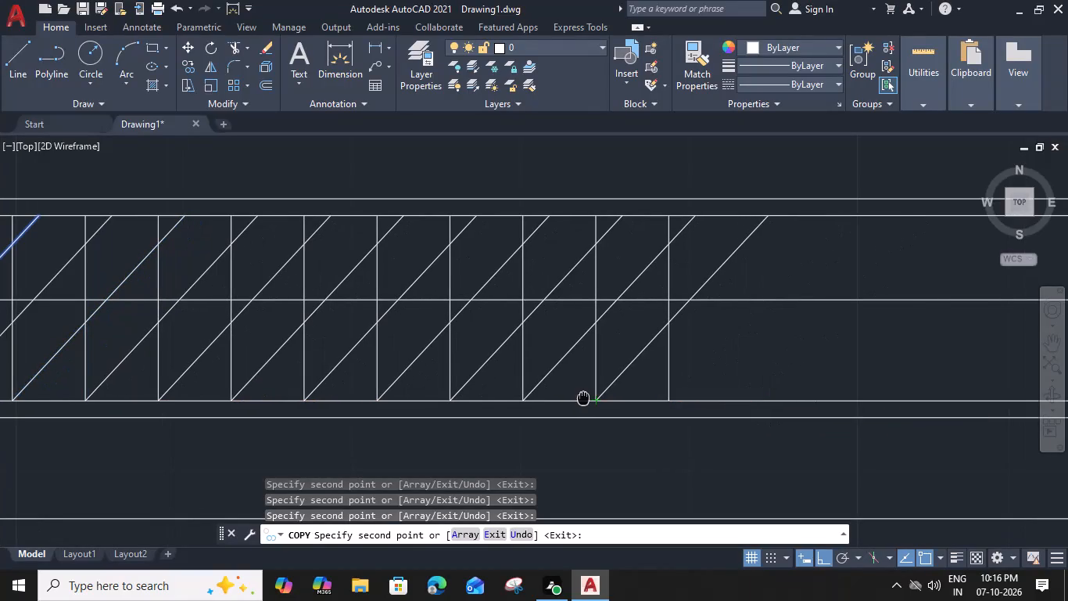
pyautogui.click(651, 402)
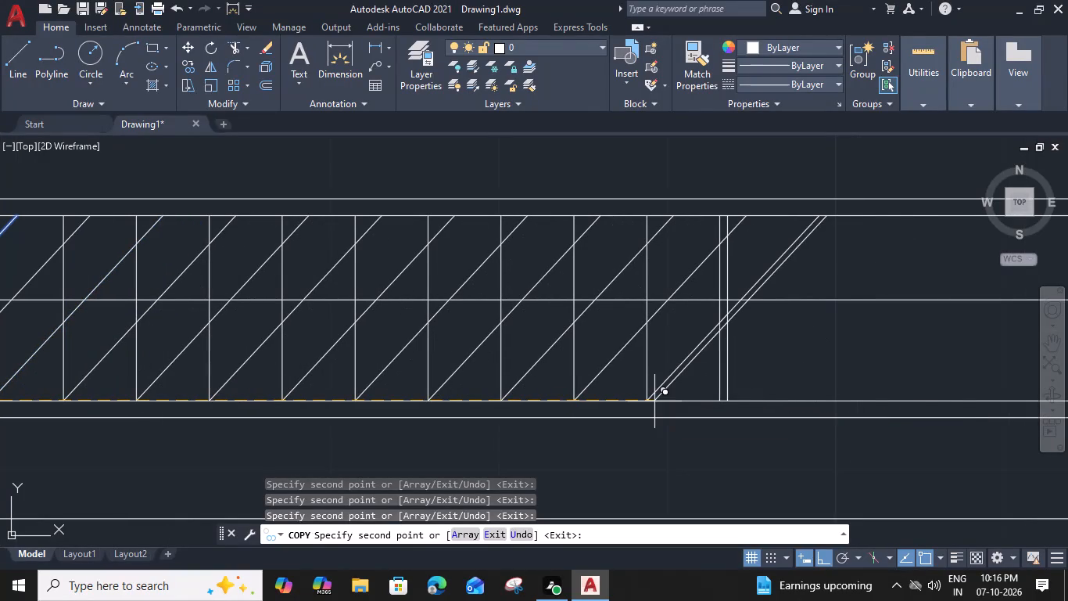
pyautogui.click(722, 401)
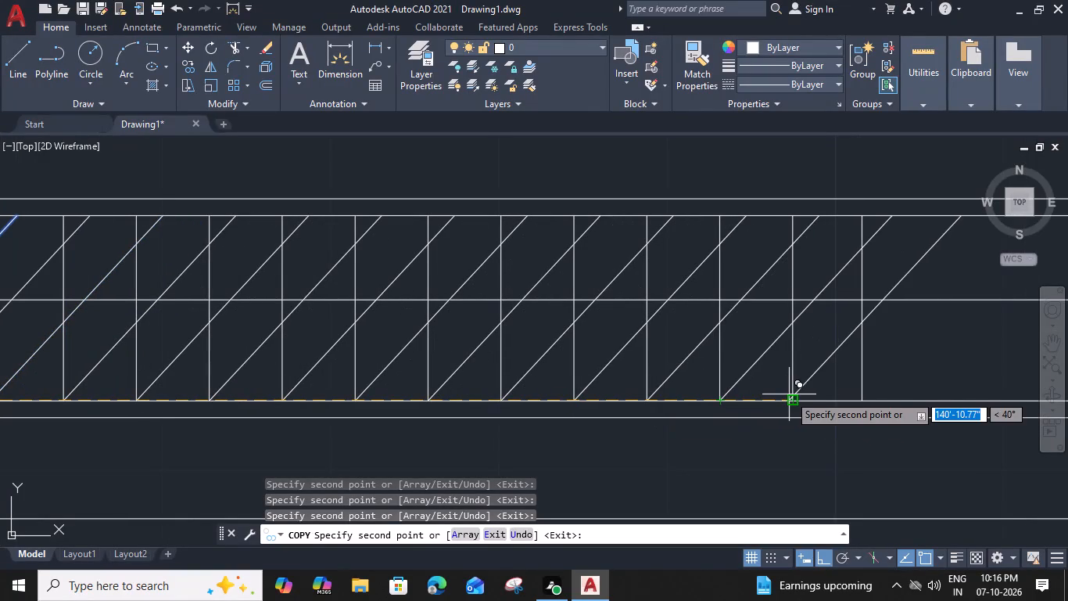
pyautogui.click(795, 401)
pyautogui.moveTo(829, 397); pyautogui.dragTo(604, 401, button='middle')
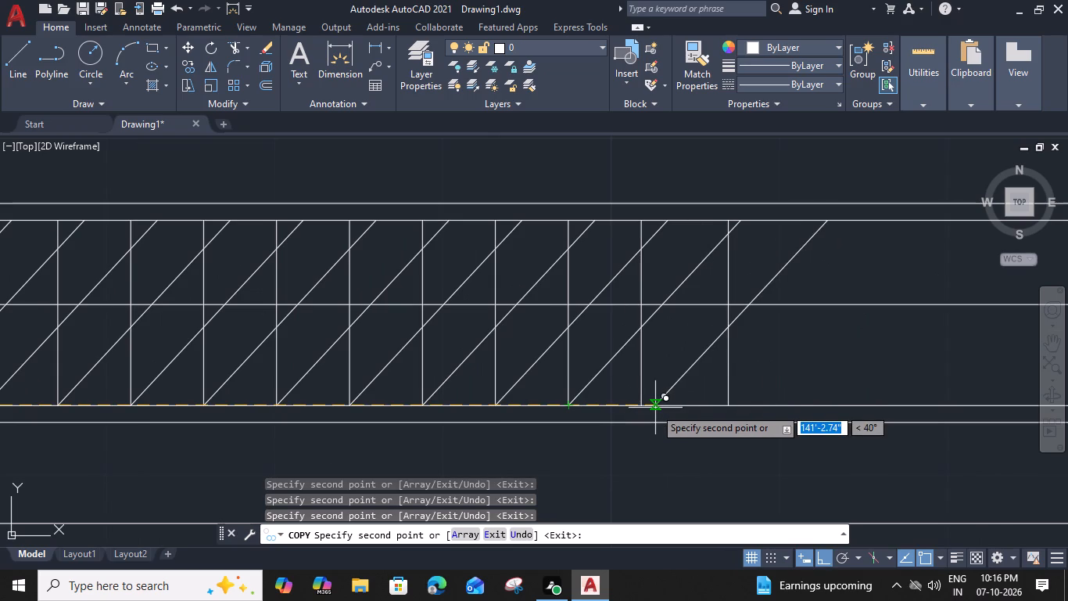
pyautogui.click(637, 407)
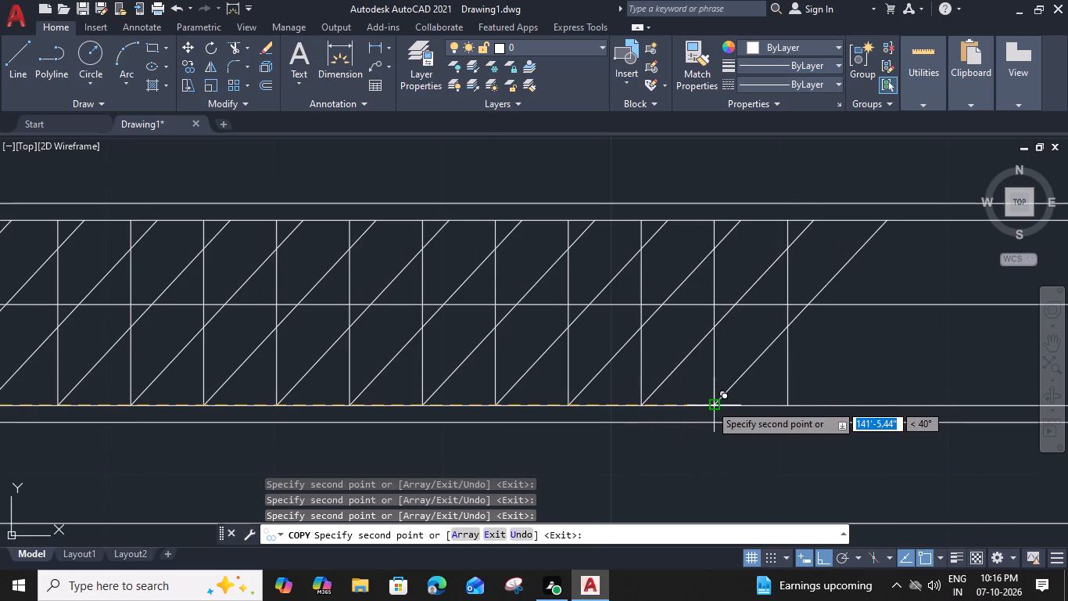
pyautogui.click(715, 406)
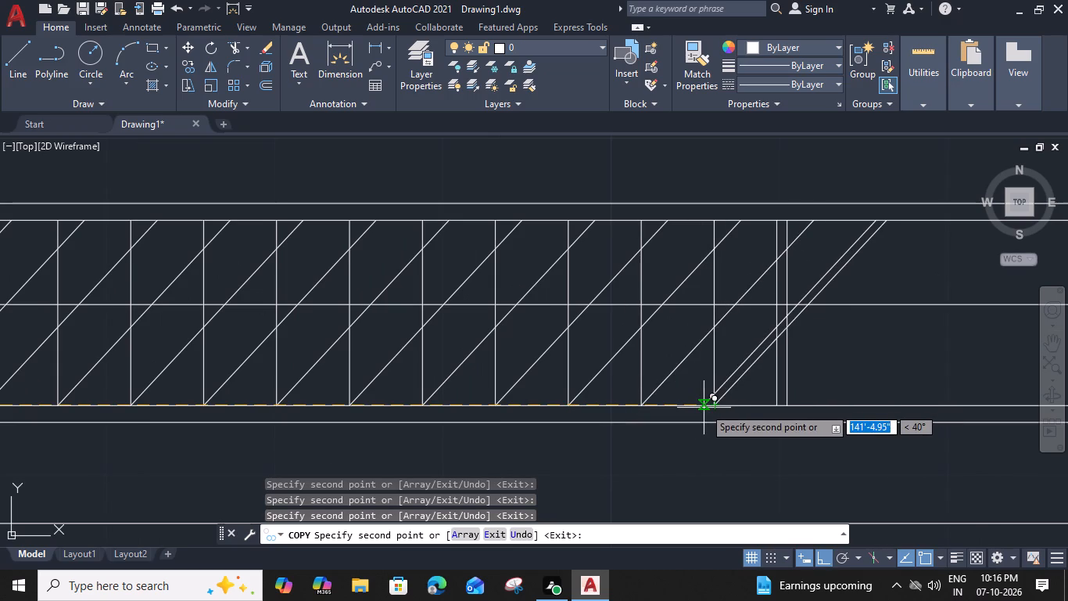
pyautogui.moveTo(825, 387); pyautogui.dragTo(607, 395, button='middle')
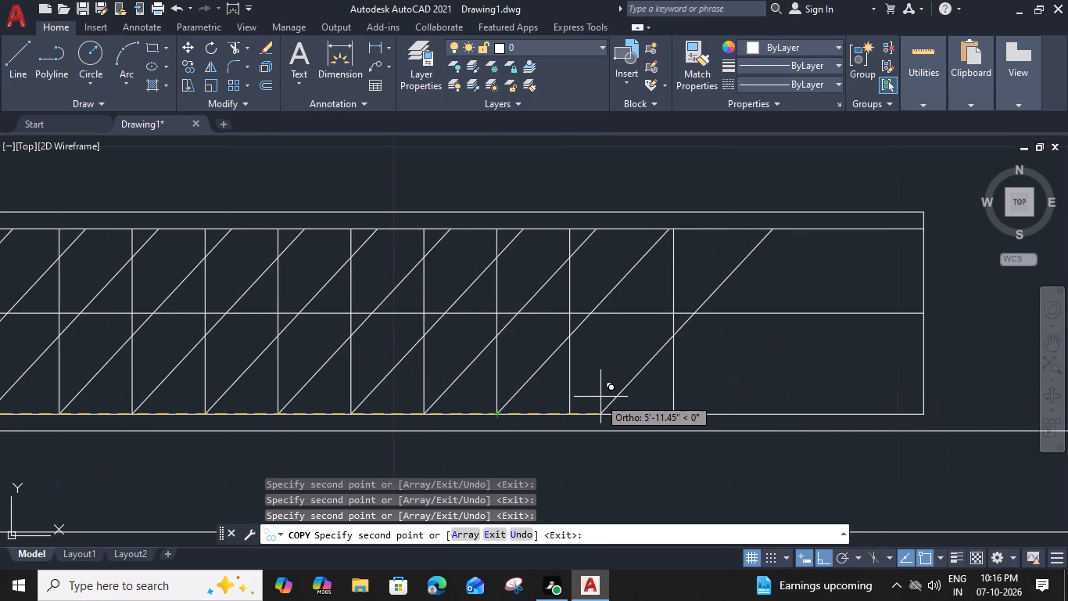
pyautogui.click(571, 416)
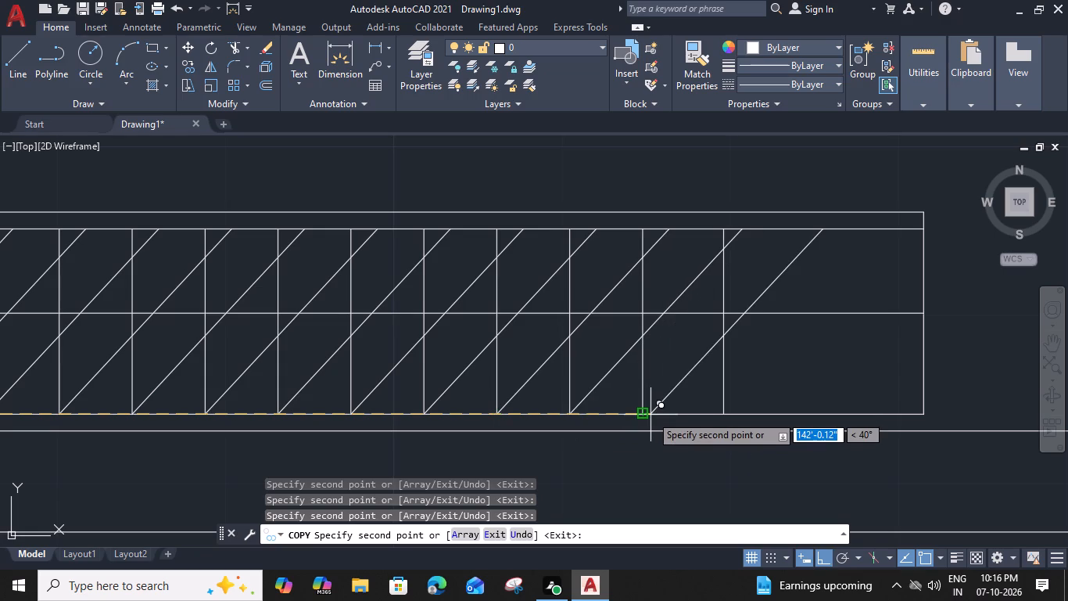
pyautogui.click(643, 415)
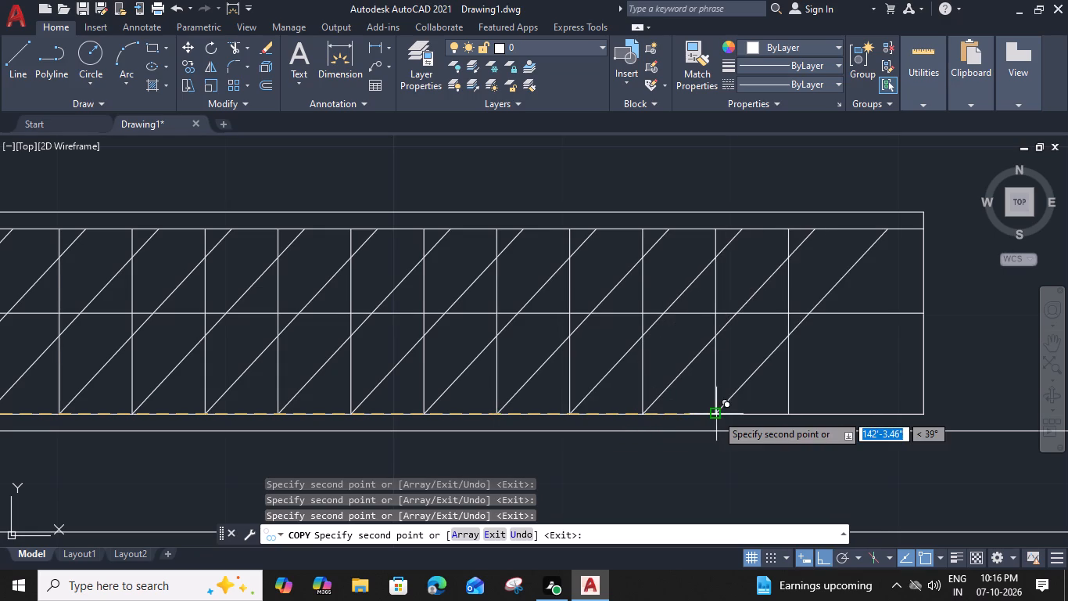
pyautogui.click(716, 414)
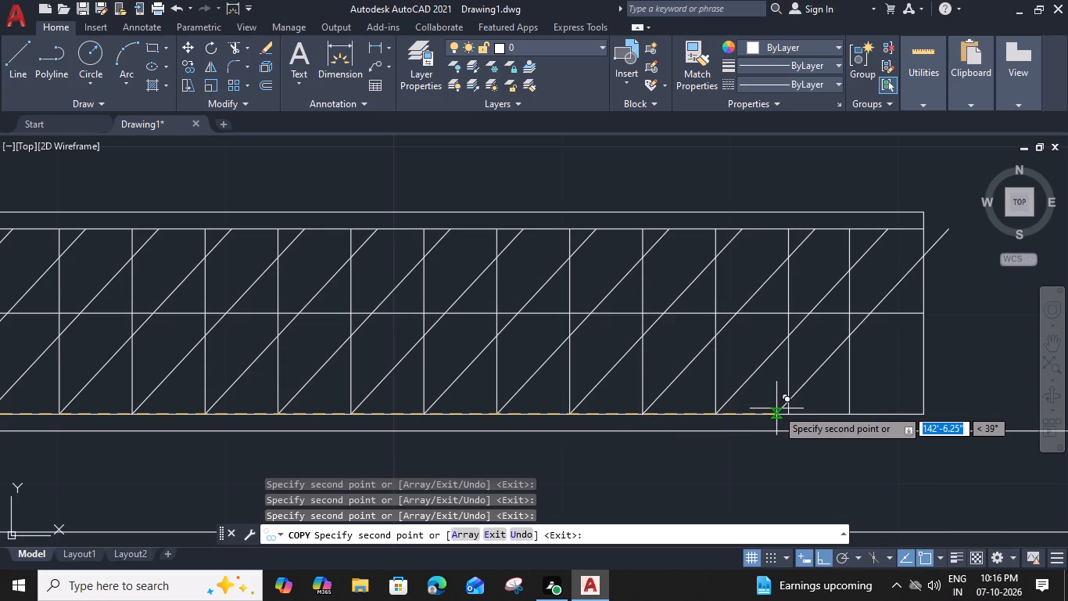
pyautogui.click(794, 412)
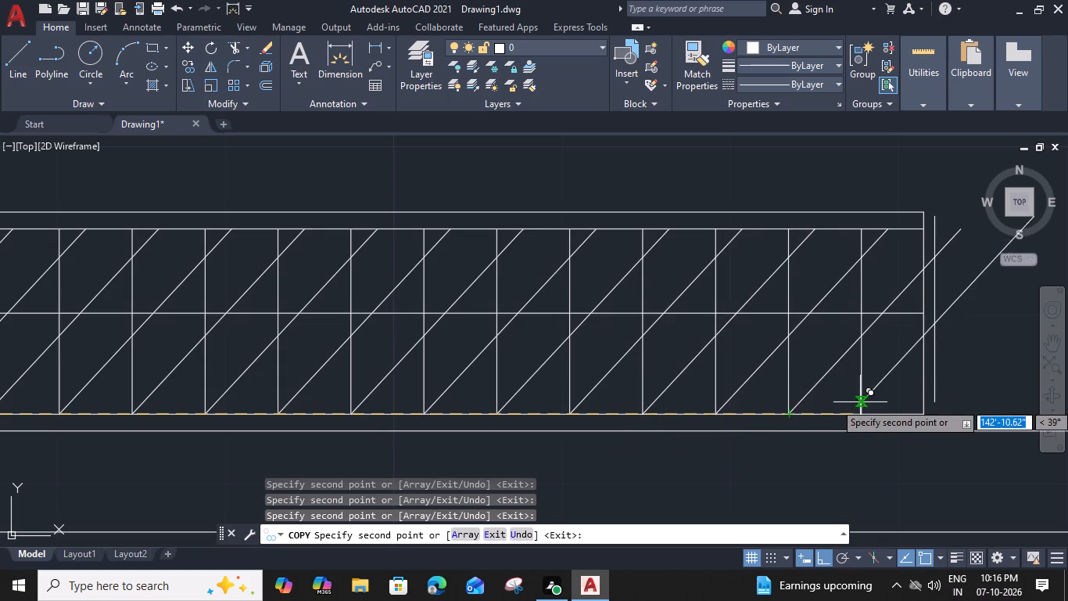
pyautogui.press('Escape')
# Trim the part of the last diagonal that extends past the second wardrobe's right end.
pyautogui.write('tr')
pyautogui.press('space')
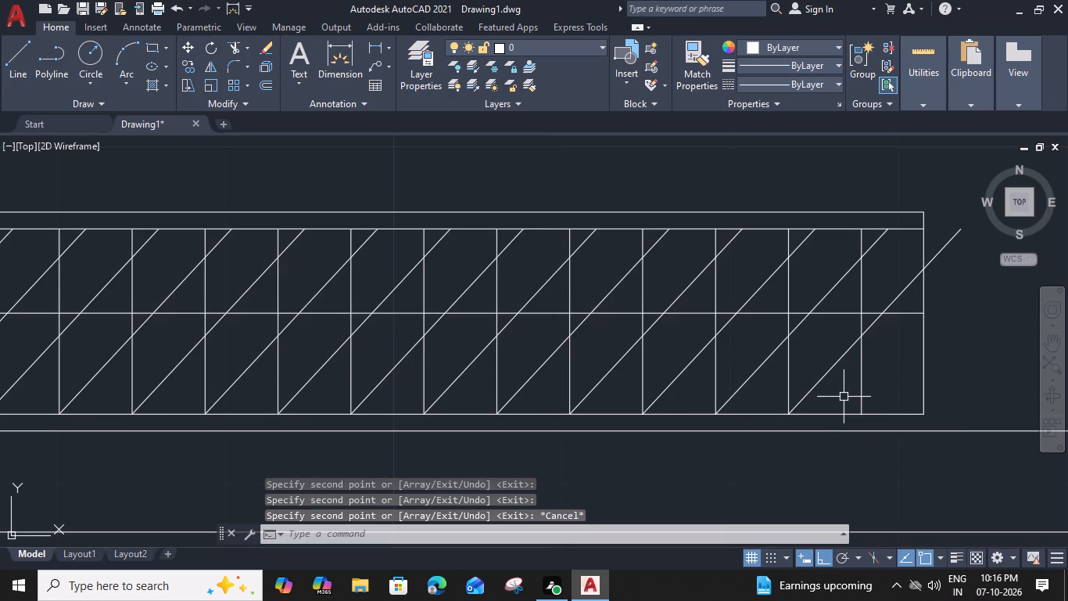
pyautogui.click(940, 250)
pyautogui.press('Escape')
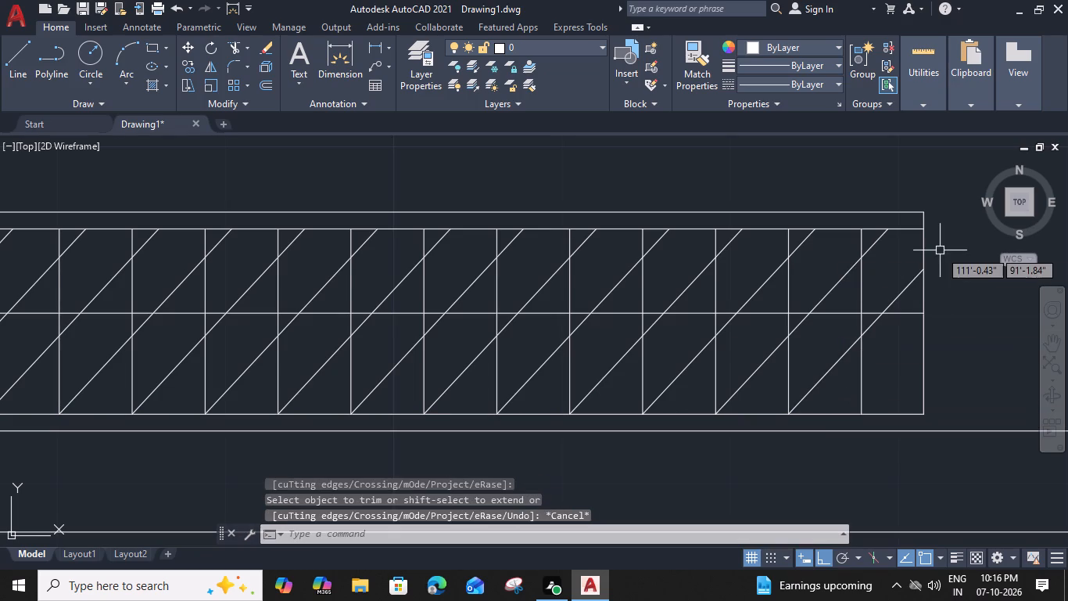
# Offset the bed-side face of the left bedroom's toilet partition and the bedroom's top wall line 1" into the room.
pyautogui.scroll(-2, 941, 250)
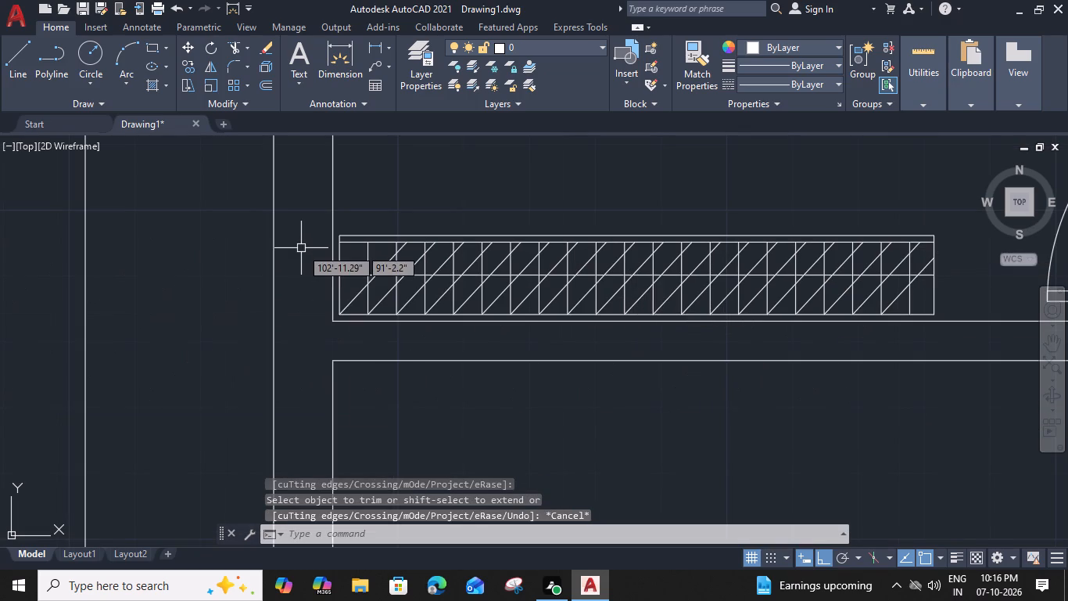
pyautogui.moveTo(301, 248); pyautogui.dragTo(299, 333, button='middle')
pyautogui.scroll(-2, 793, 279)
pyautogui.moveTo(876, 239); pyautogui.dragTo(557, 473, button='middle')
pyautogui.moveTo(636, 221); pyautogui.dragTo(637, 260, button='middle')
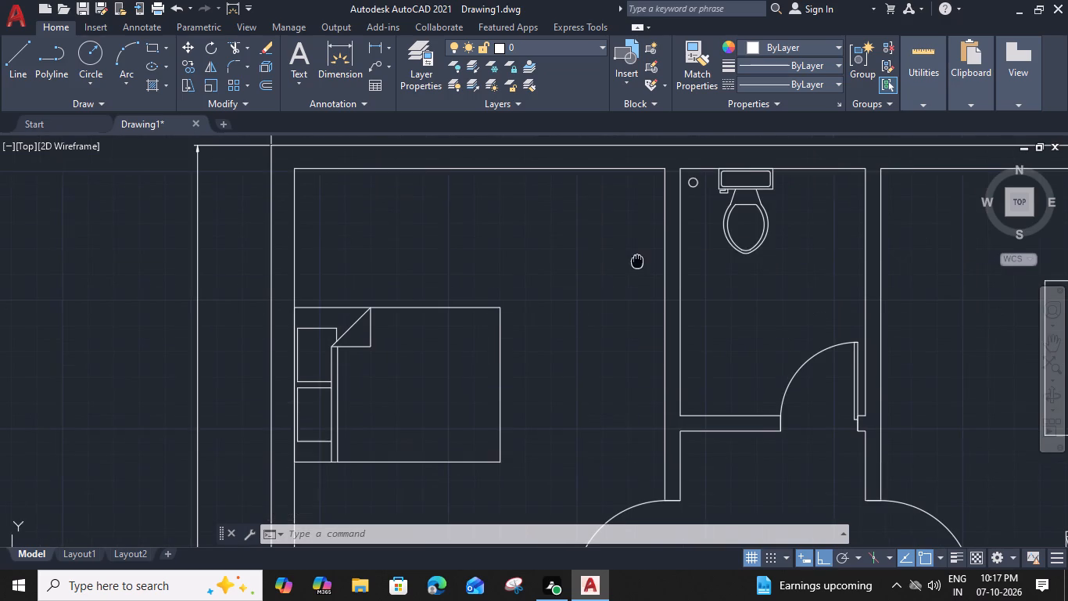
pyautogui.moveTo(637, 260); pyautogui.dragTo(638, 260, button='middle')
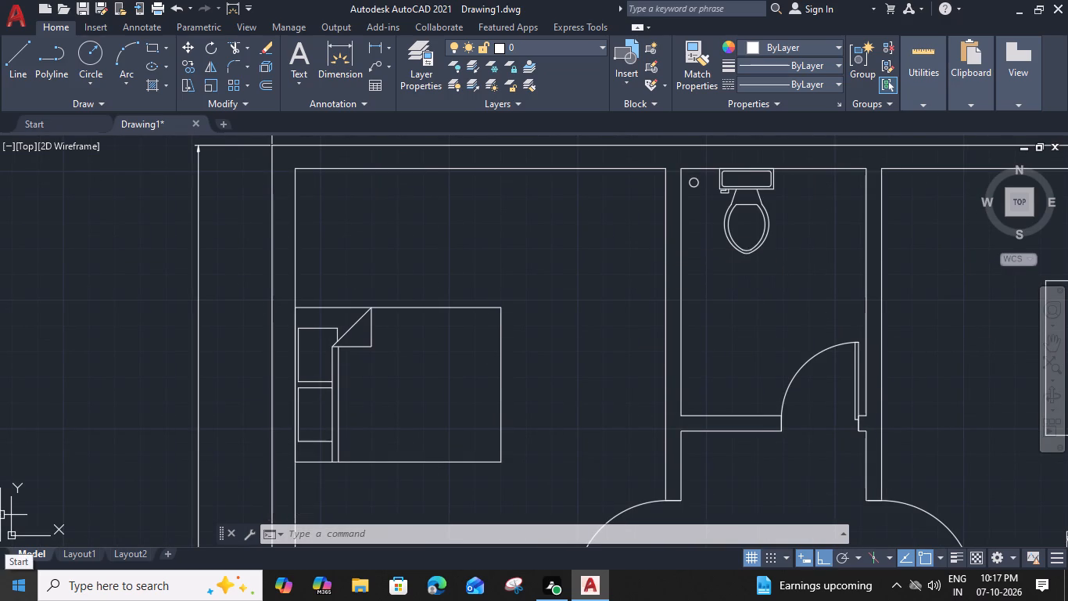
pyautogui.click(665, 258)
pyautogui.write('o 1"')
pyautogui.press('Return')
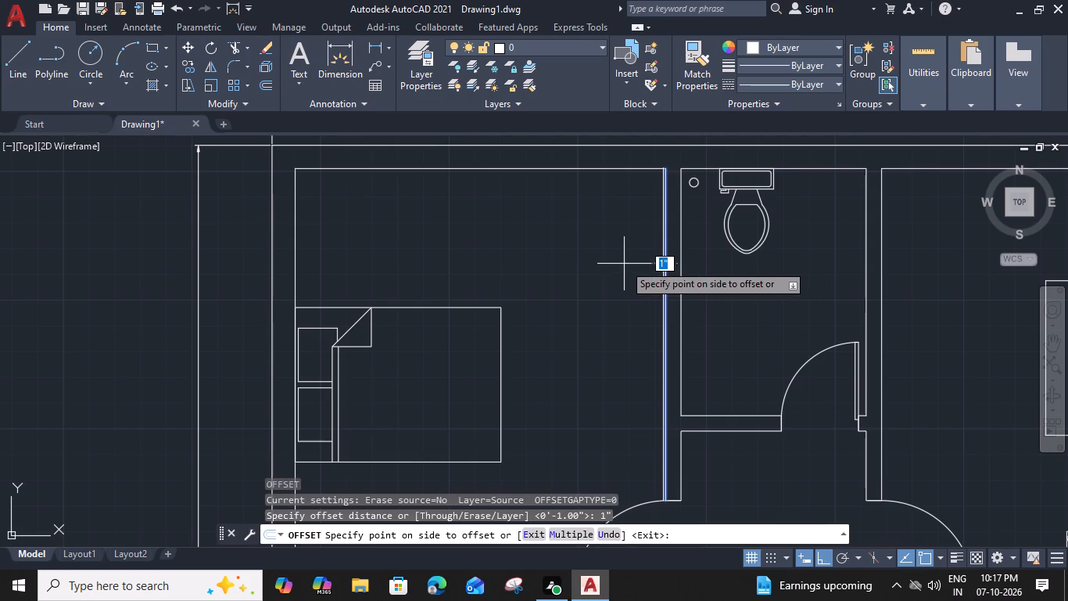
pyautogui.click(600, 265)
pyautogui.click(648, 169)
pyautogui.click(633, 241)
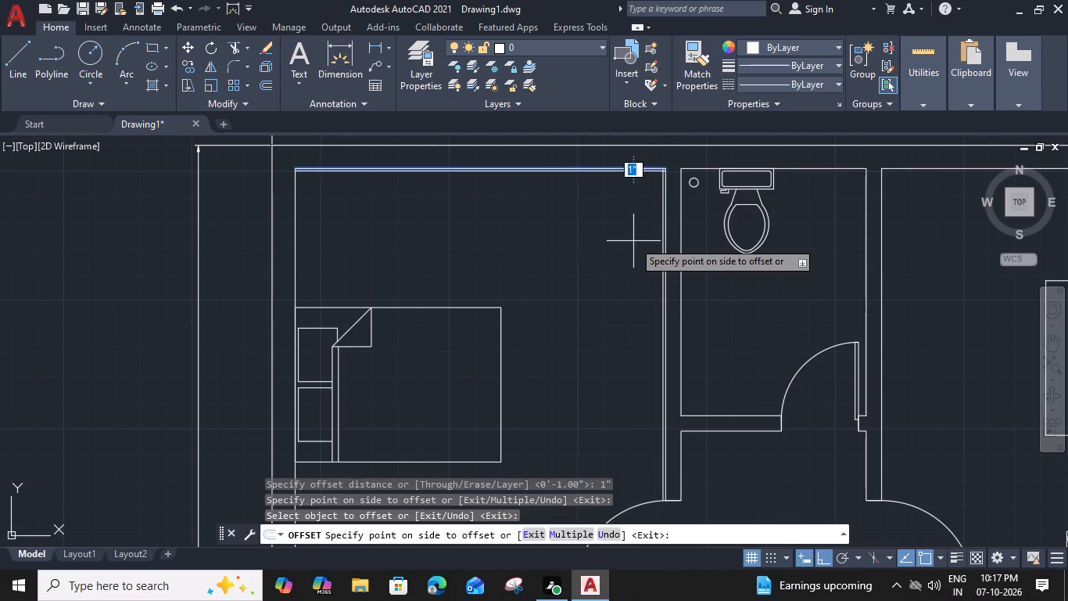
# Offset the partition's 1" offset line a further 1' into the left bedroom, and offset that new line 2" more.
pyautogui.scroll(1, 661, 192)
pyautogui.click(661, 192)
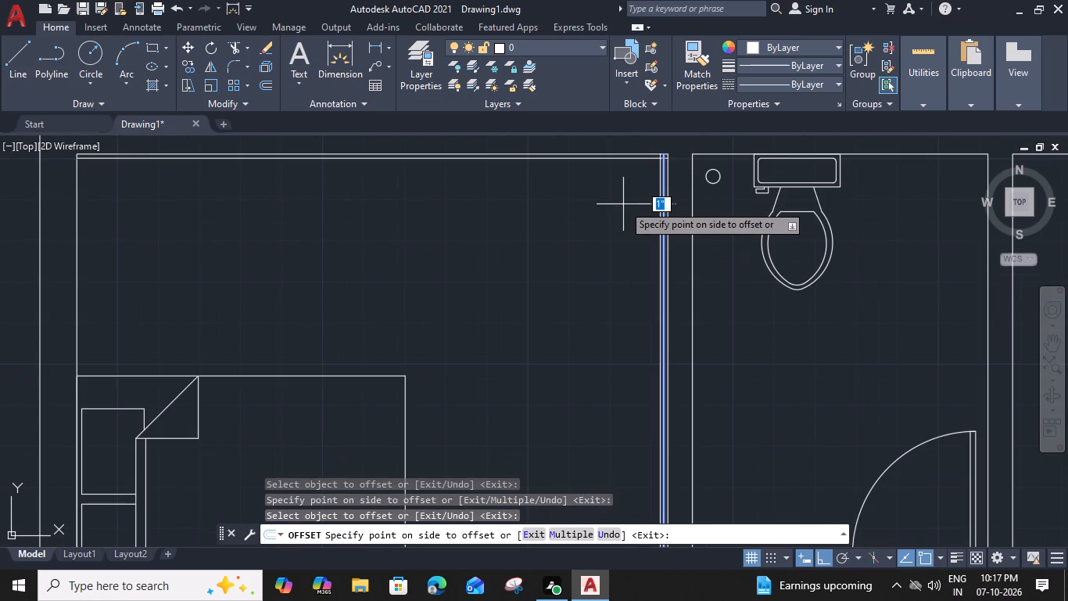
pyautogui.write("1'")
pyautogui.press('space')
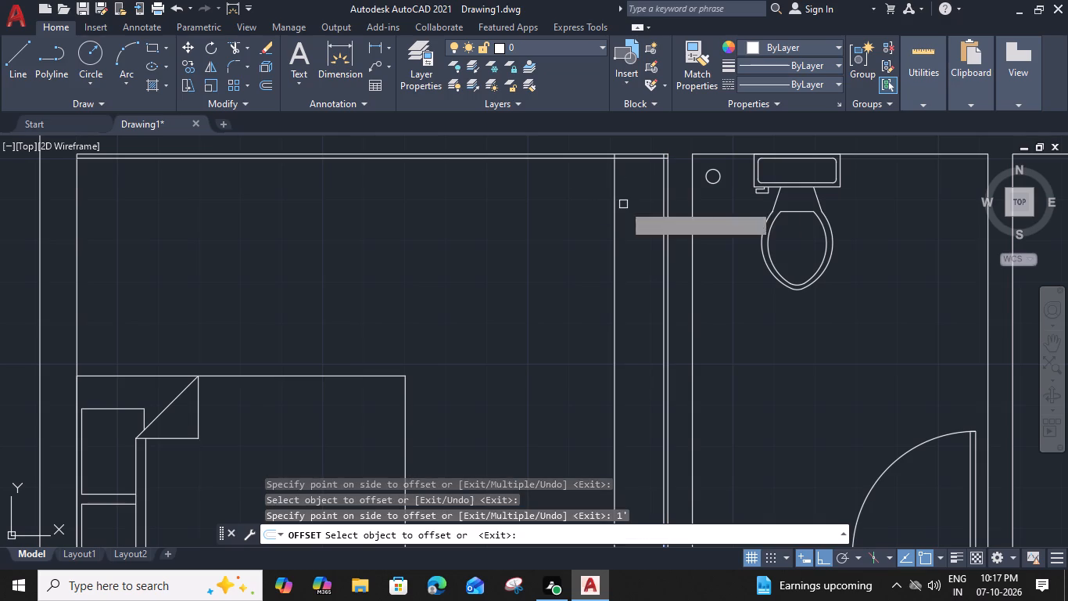
pyautogui.click(612, 199)
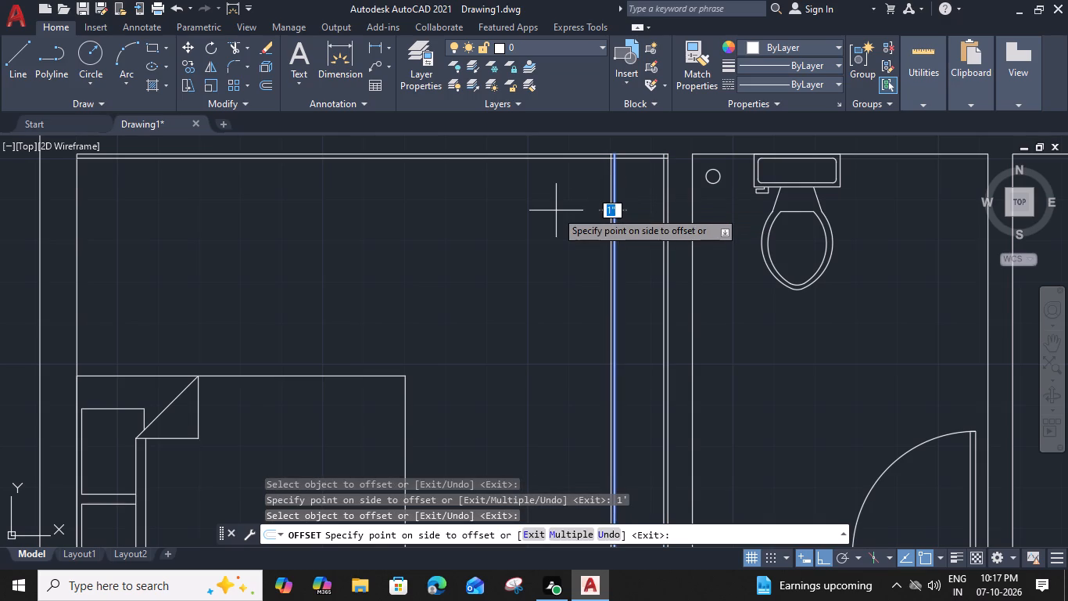
pyautogui.write('2"')
pyautogui.press('Return')
pyautogui.press('Escape')
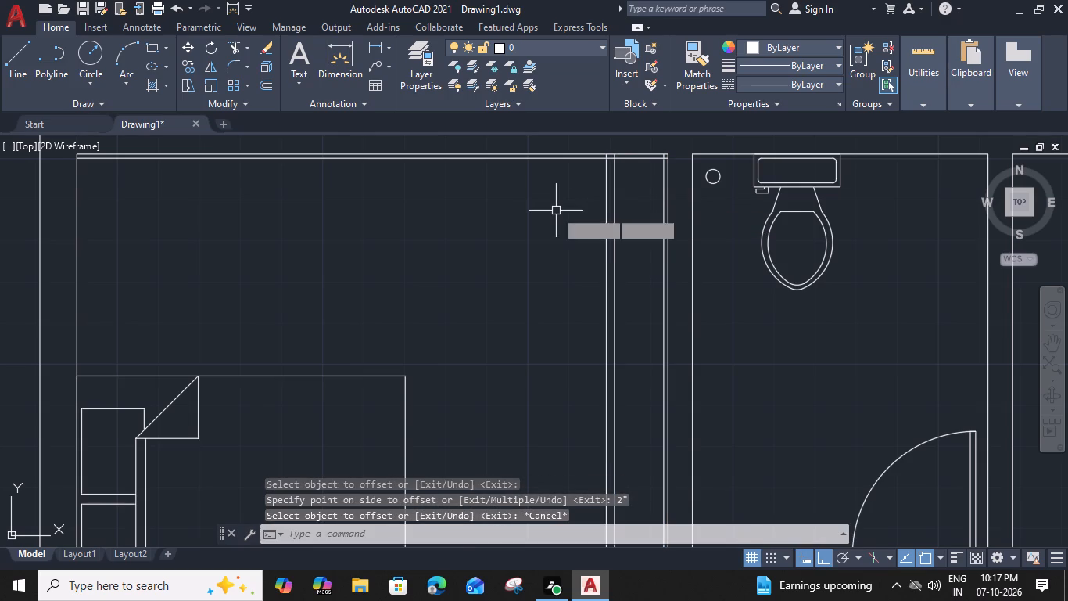
# Trim the overlapping ends of the offset lines at the cabinet's top corners, including the top line's run toward the bed side.
pyautogui.write('tr')
pyautogui.press('space')
pyautogui.click(586, 161)
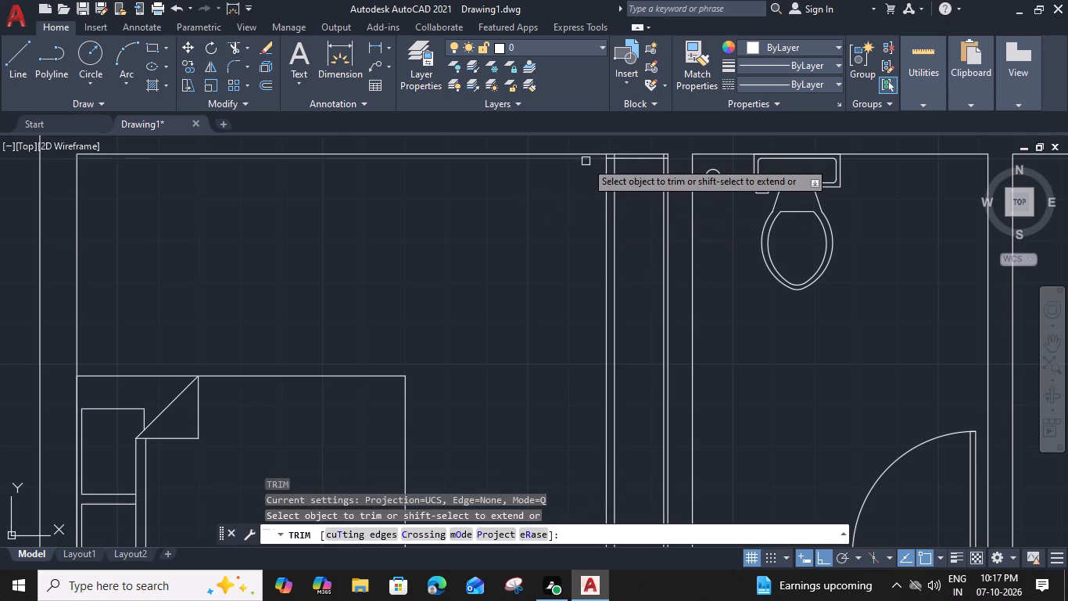
pyautogui.scroll(3, 652, 146)
pyautogui.click(704, 191)
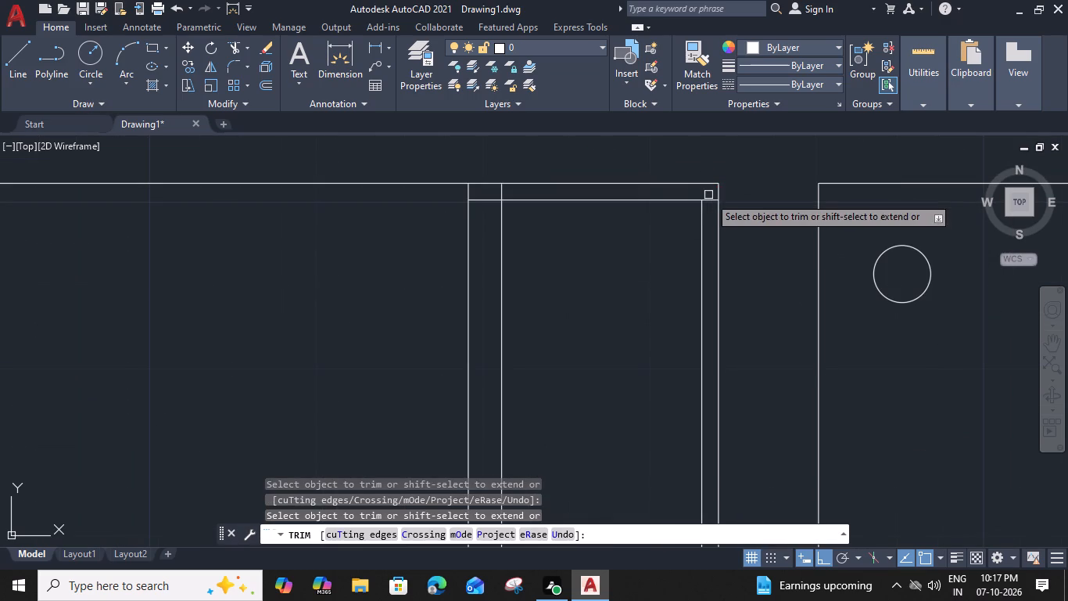
pyautogui.click(711, 199)
pyautogui.click(502, 189)
pyautogui.click(467, 193)
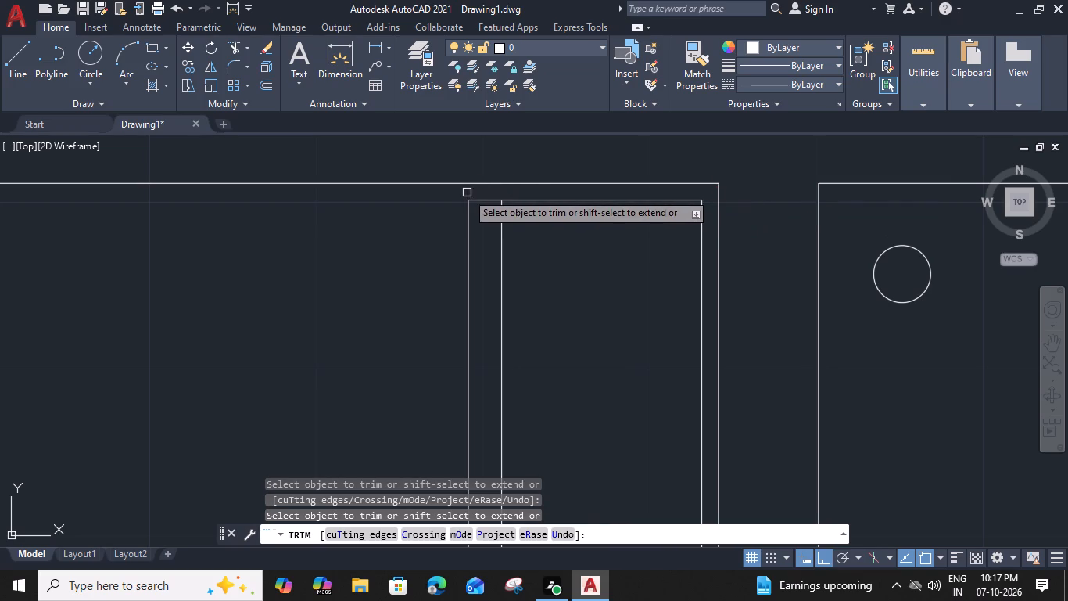
pyautogui.press('Escape')
# Draw a horizontal bottom line for the cabinet, about 6'-8" below its top, from its outermost offset line to the partition.
pyautogui.scroll(-3, 467, 193)
pyautogui.moveTo(516, 302); pyautogui.dragTo(579, 124, button='middle')
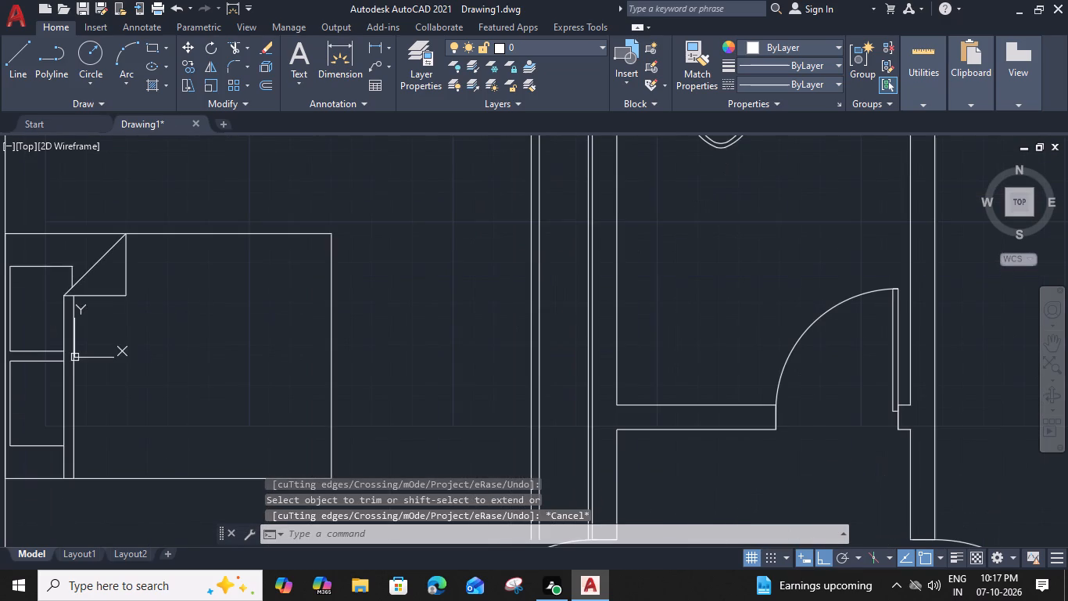
pyautogui.moveTo(544, 340); pyautogui.dragTo(557, 254, button='middle')
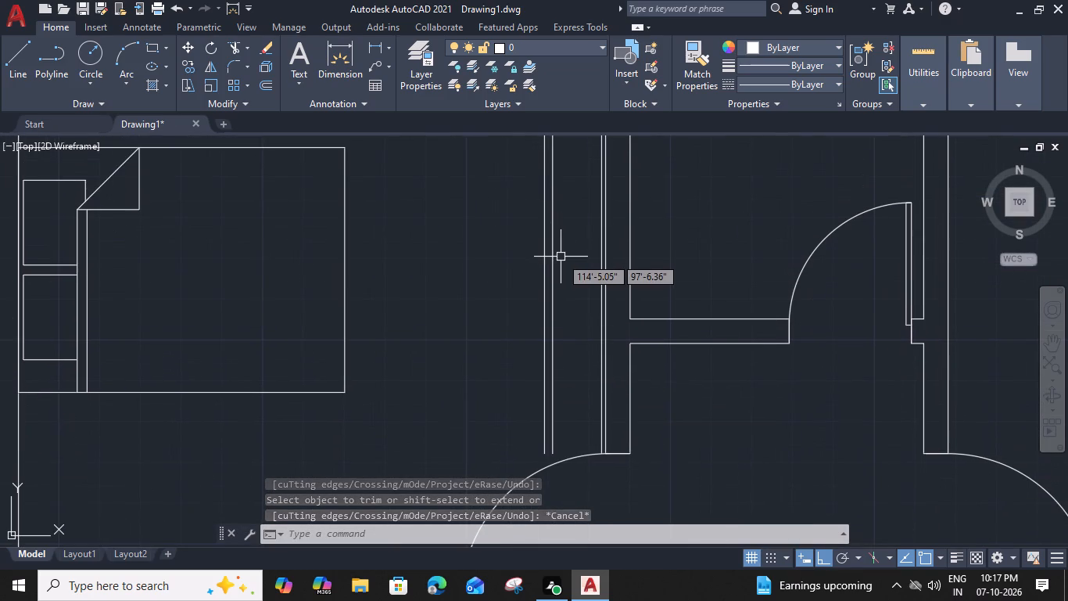
pyautogui.write('l')
pyautogui.press('space')
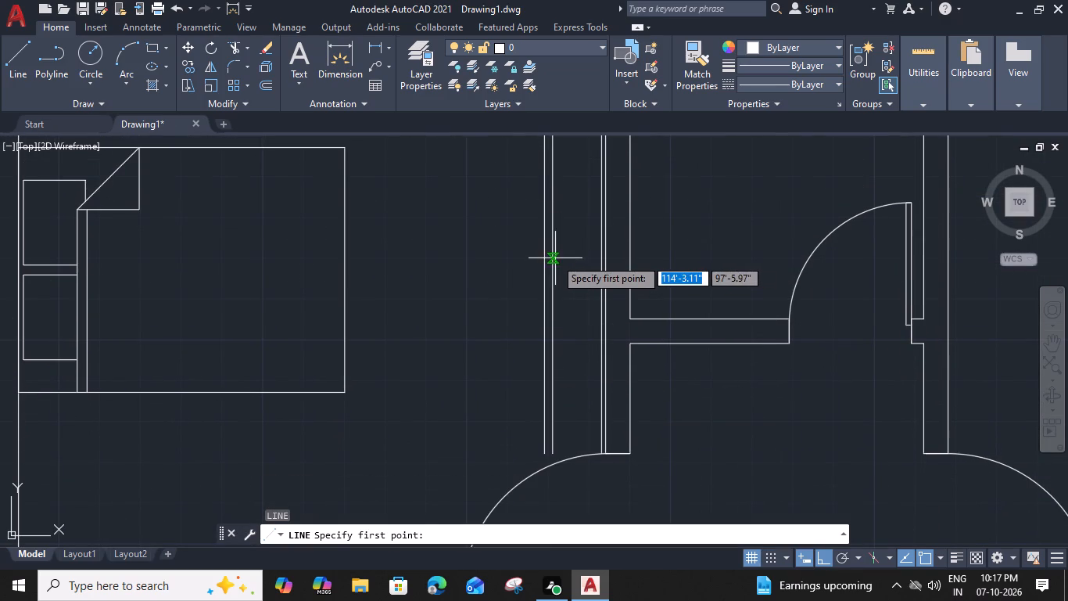
pyautogui.click(547, 256)
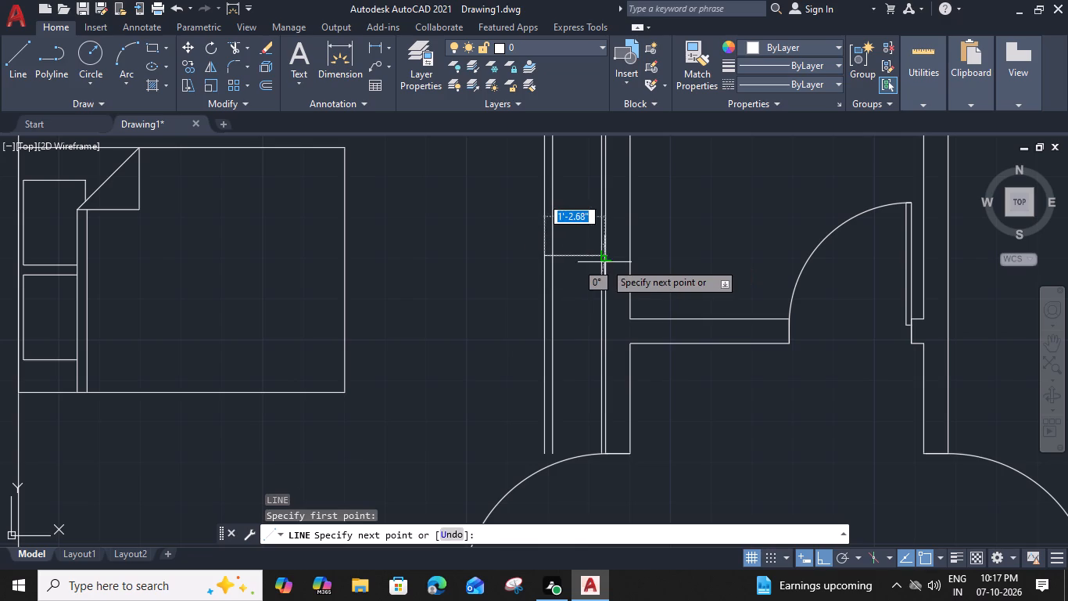
pyautogui.click(605, 260)
pyautogui.press('Escape')
# Trim the three offset lines below the cabinet's bottom line, and the bottom line's stub touching the partition.
pyautogui.write('tr')
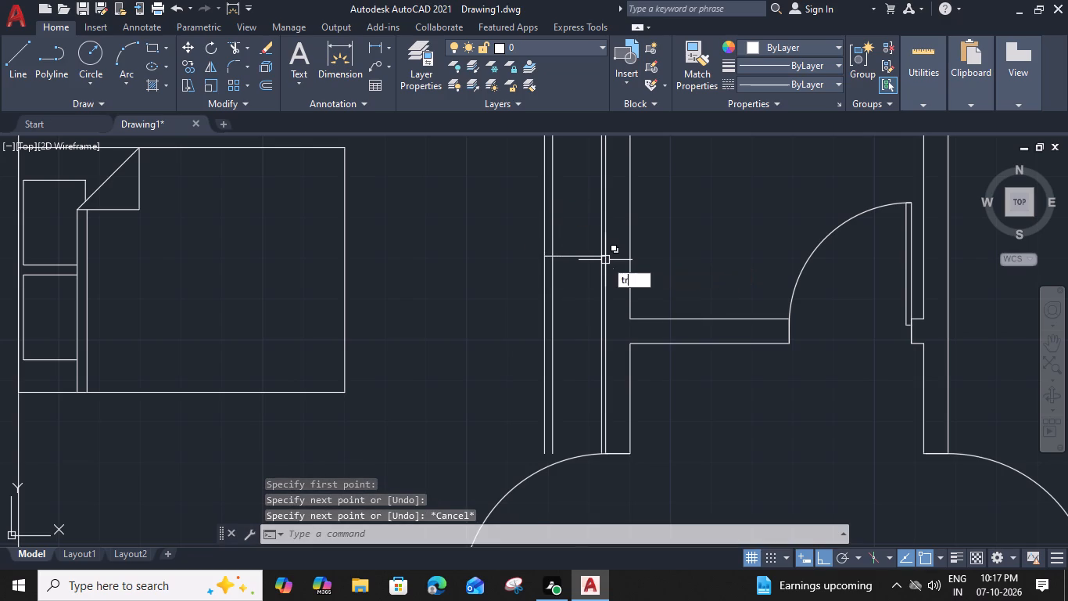
pyautogui.press('space')
pyautogui.scroll(2, 605, 267)
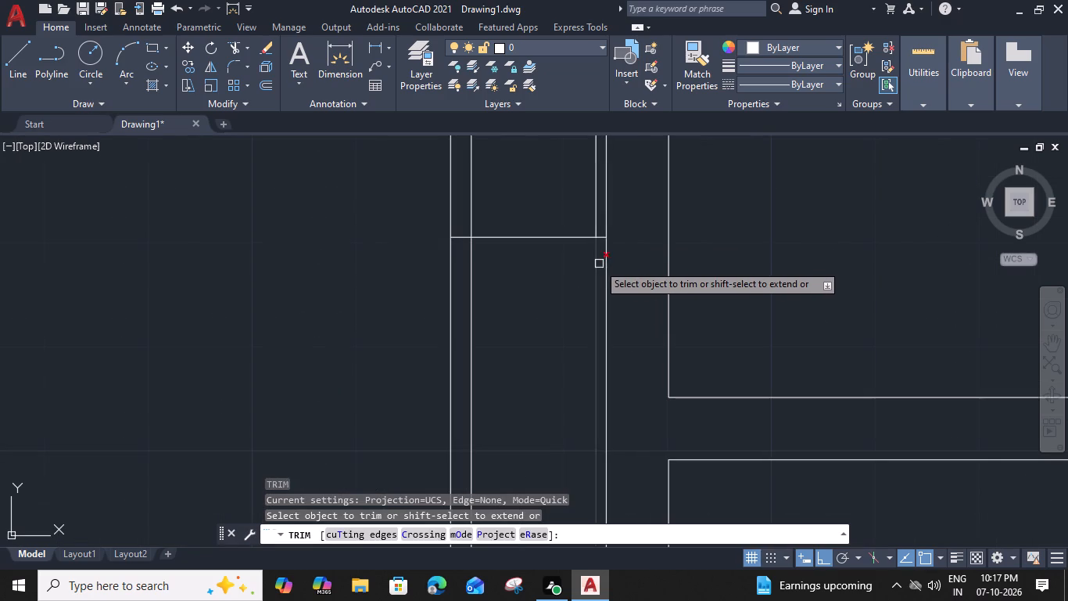
pyautogui.click(597, 262)
pyautogui.click(471, 257)
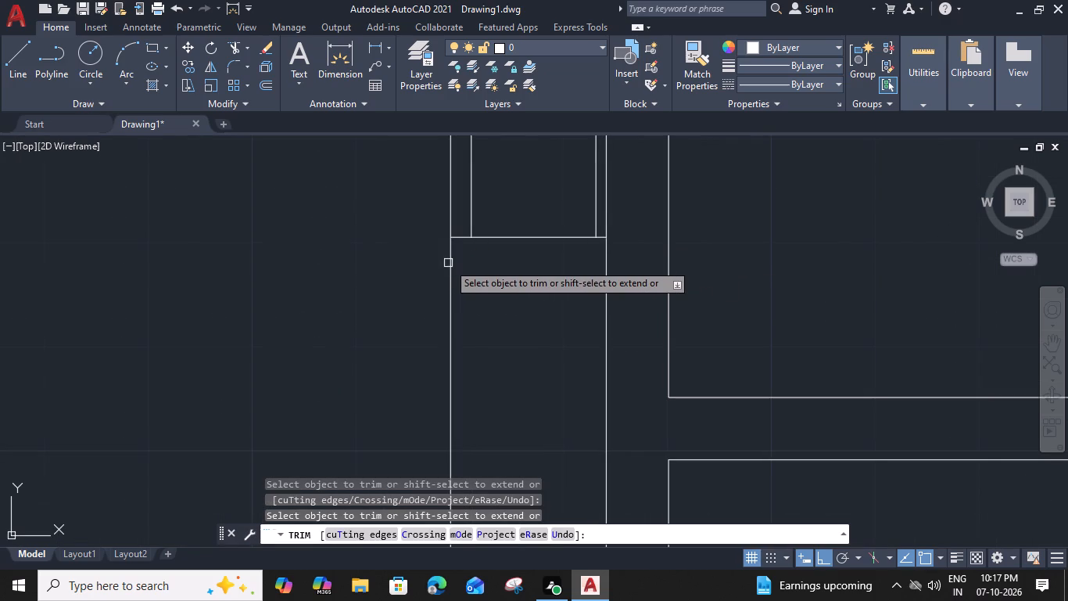
pyautogui.click(450, 263)
pyautogui.scroll(3, 599, 229)
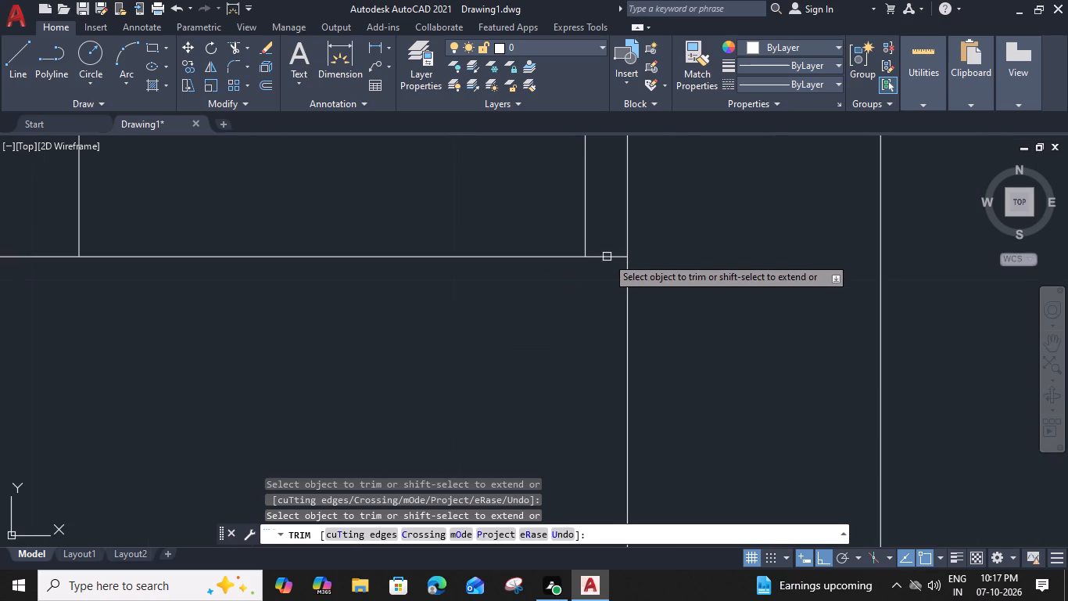
pyautogui.click(607, 258)
pyautogui.scroll(-8, 607, 258)
pyautogui.moveTo(576, 297); pyautogui.dragTo(586, 329, button='middle')
pyautogui.press('Escape')
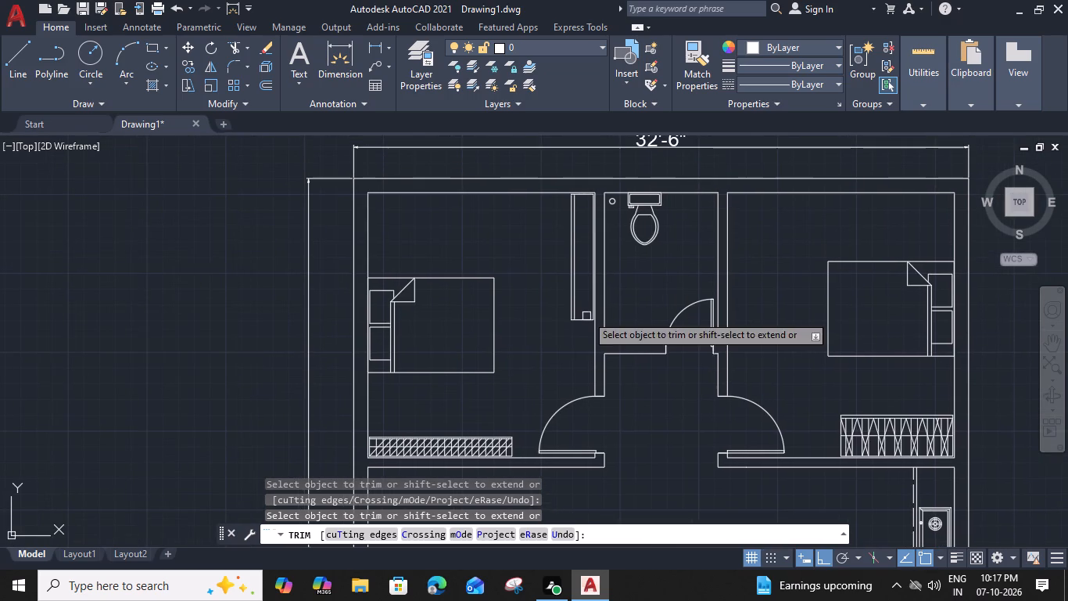
# Draw a vertical centre line about 6'-8" long from the midpoint of the cabinet's bottom line up to its top line.
pyautogui.scroll(2, 588, 311)
pyautogui.press('l')
pyautogui.press('space')
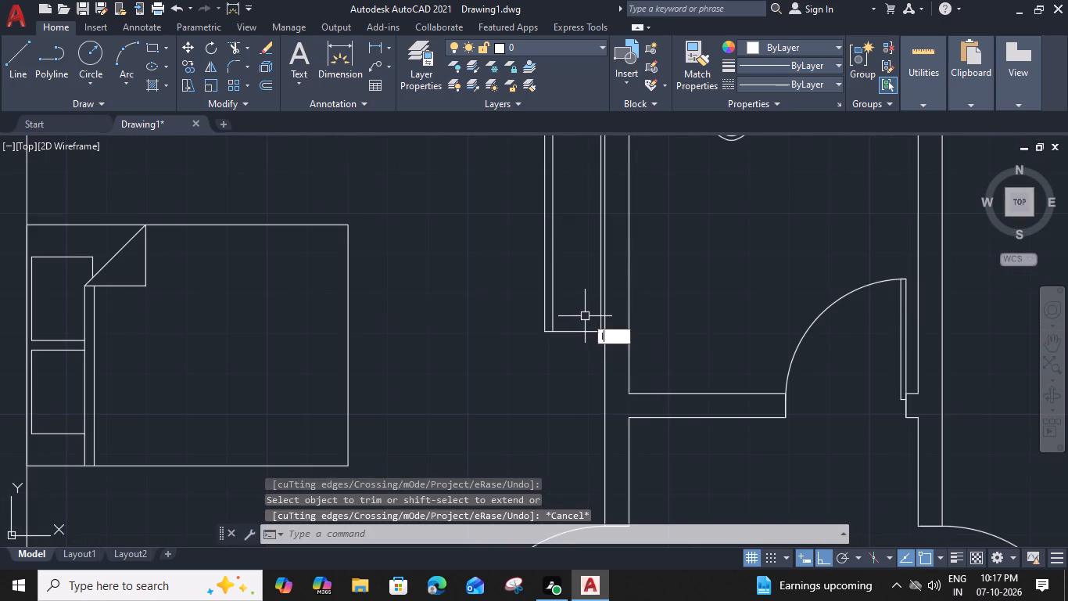
pyautogui.click(577, 328)
pyautogui.scroll(-3, 576, 317)
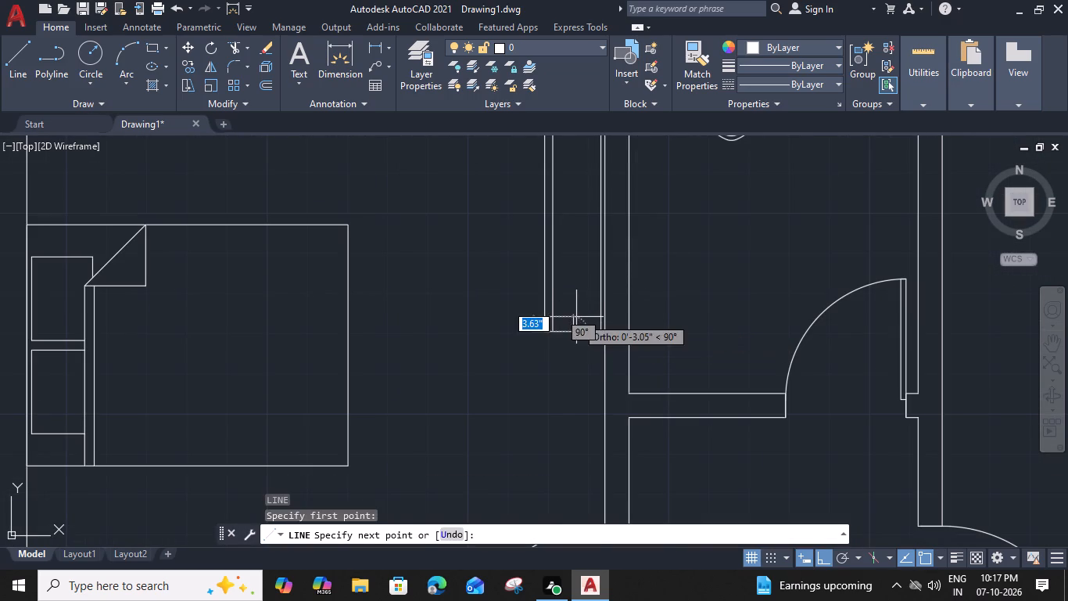
pyautogui.scroll(4, 577, 232)
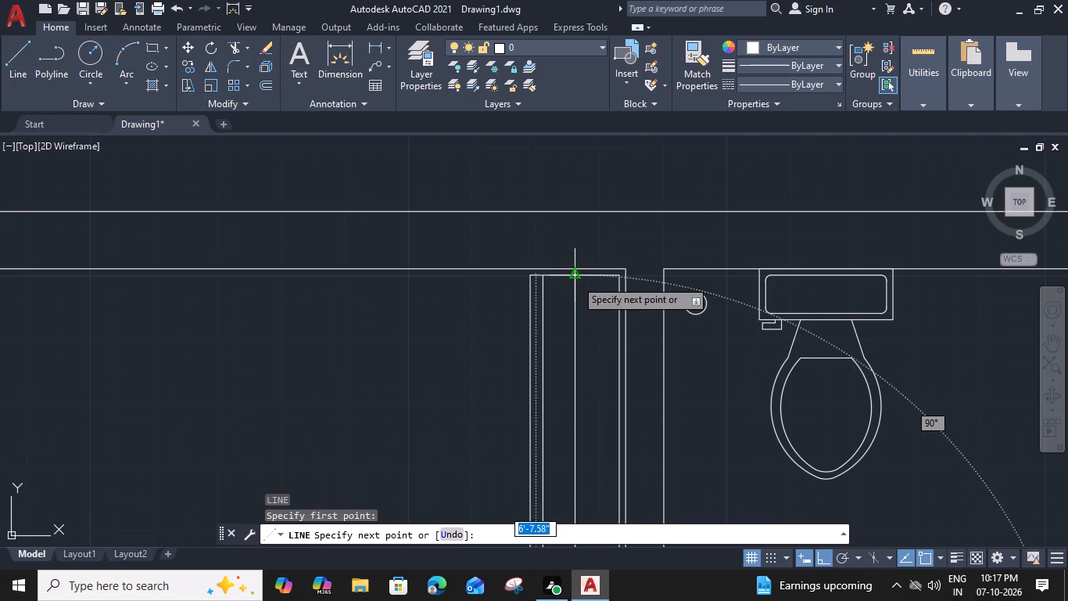
pyautogui.click(575, 279)
pyautogui.press('Escape')
# Offset the cabinet's centre line by 2" spacing, making two lines on its partition side and one on its room side.
pyautogui.scroll(-2, 575, 279)
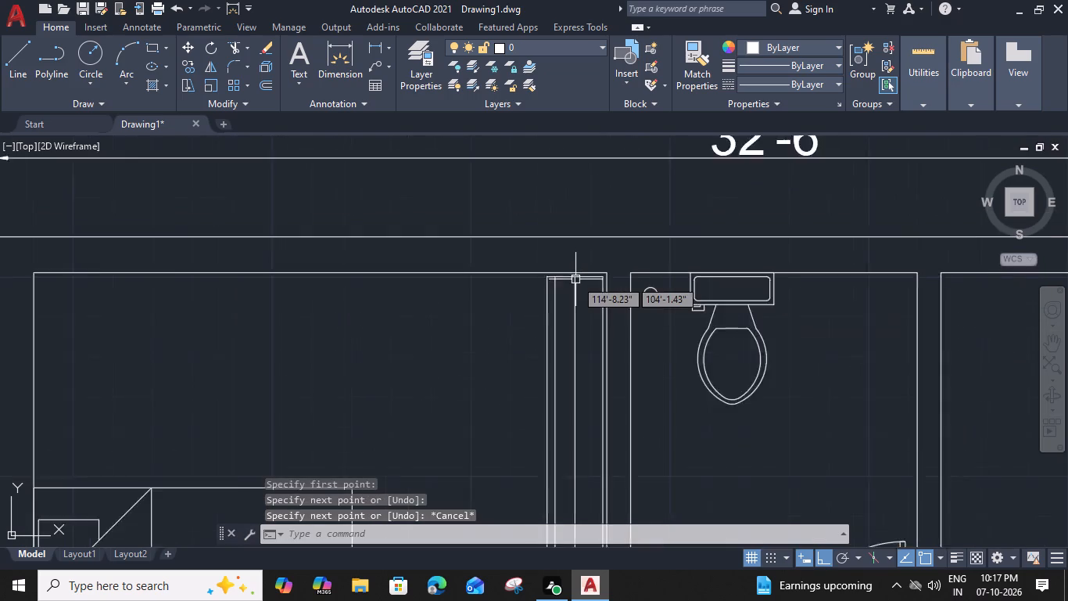
pyautogui.scroll(-2, 575, 308)
pyautogui.scroll(2, 589, 329)
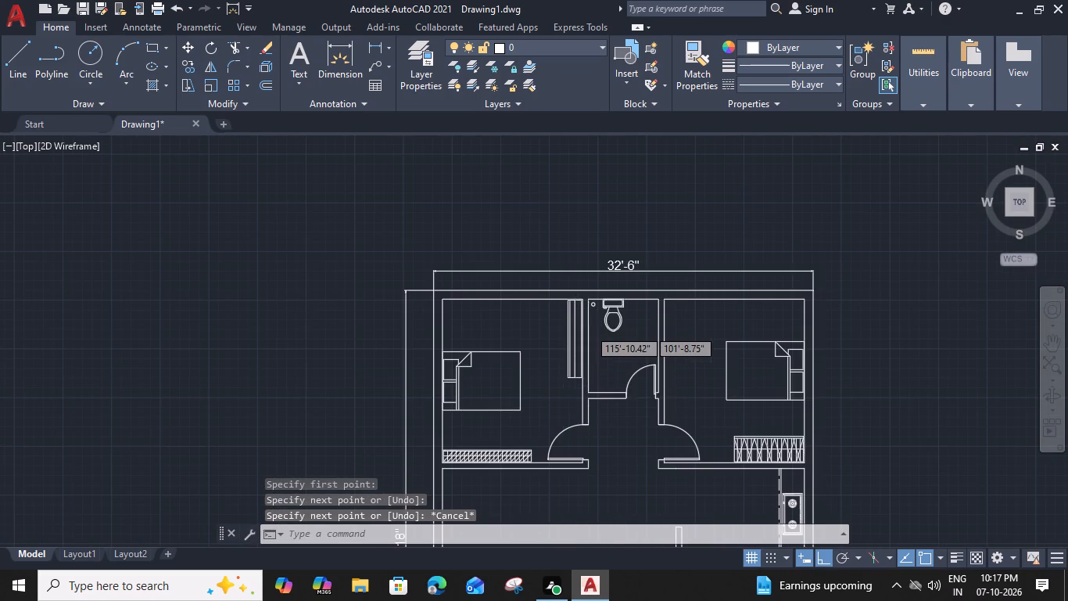
pyautogui.click(555, 325)
pyautogui.write('o 2"')
pyautogui.press('Return')
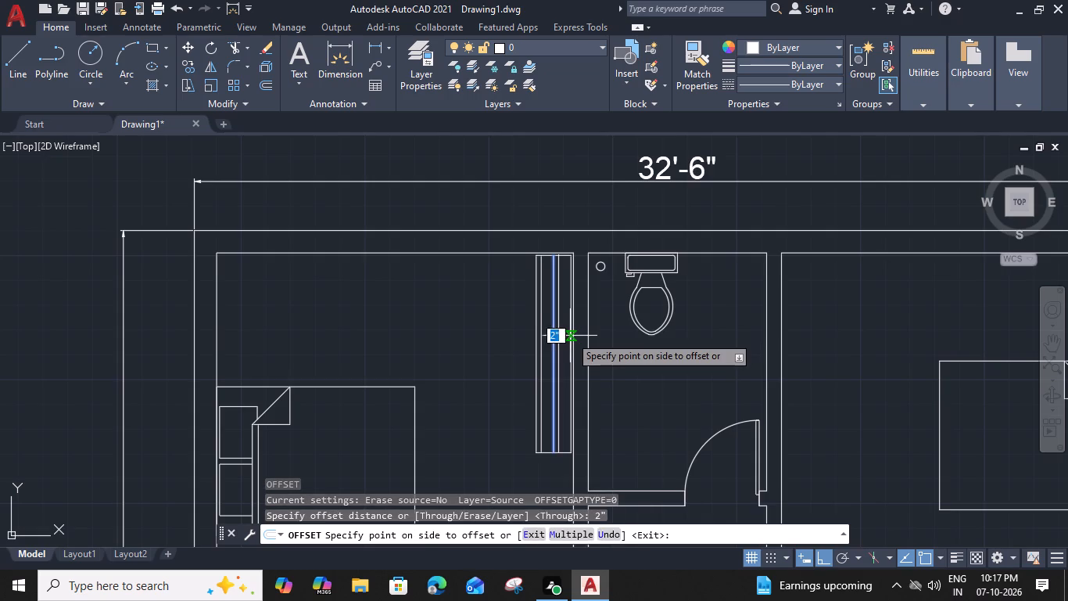
pyautogui.scroll(3, 570, 336)
pyautogui.scroll(-2, 572, 341)
pyautogui.click(572, 341)
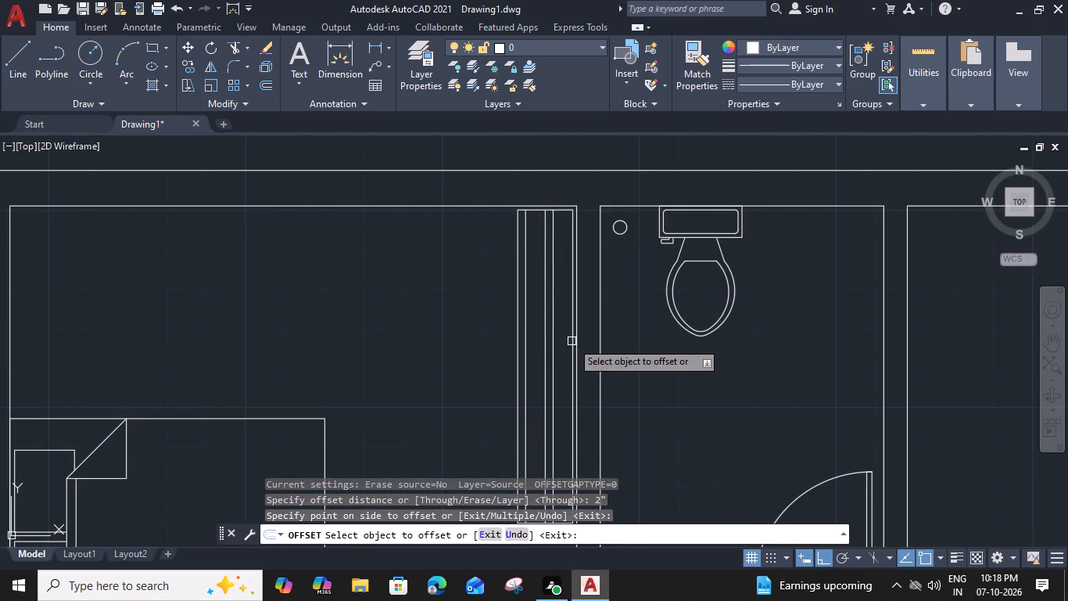
pyautogui.click(554, 333)
pyautogui.click(562, 336)
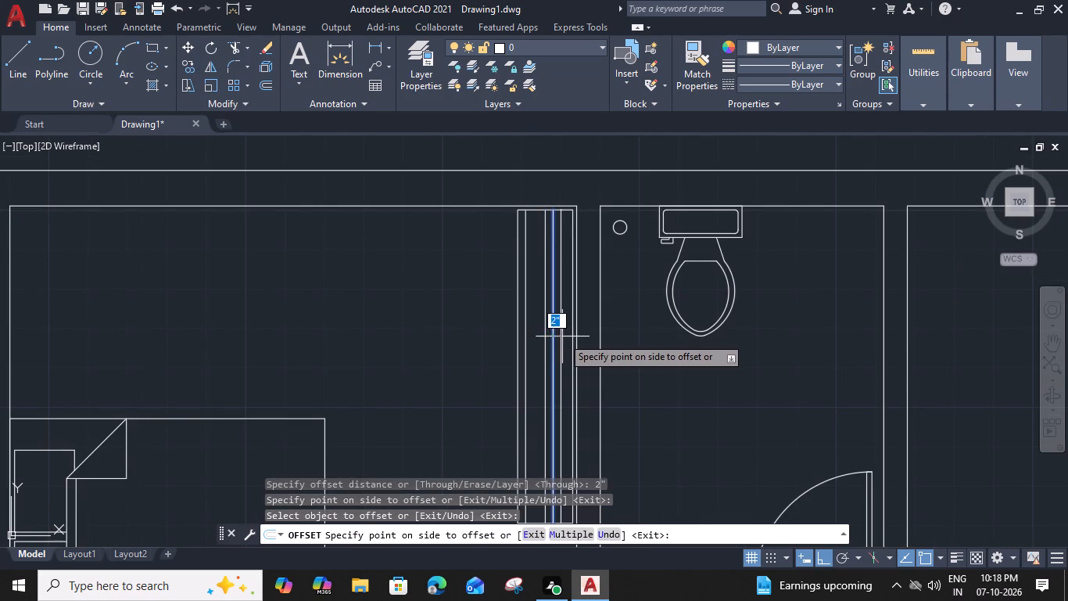
pyautogui.click(545, 339)
pyautogui.click(537, 339)
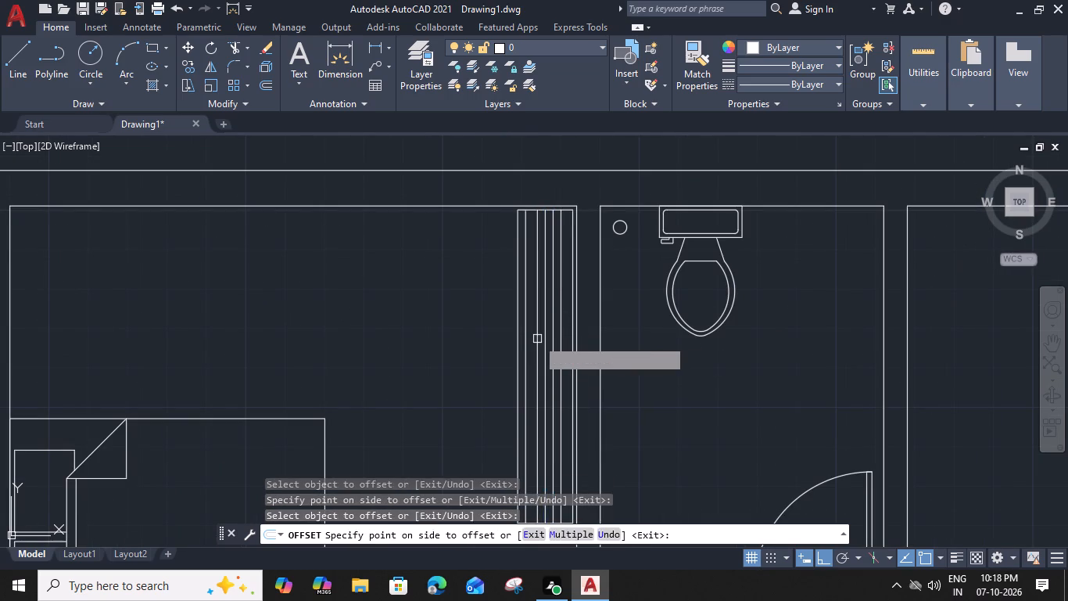
pyautogui.press('Escape')
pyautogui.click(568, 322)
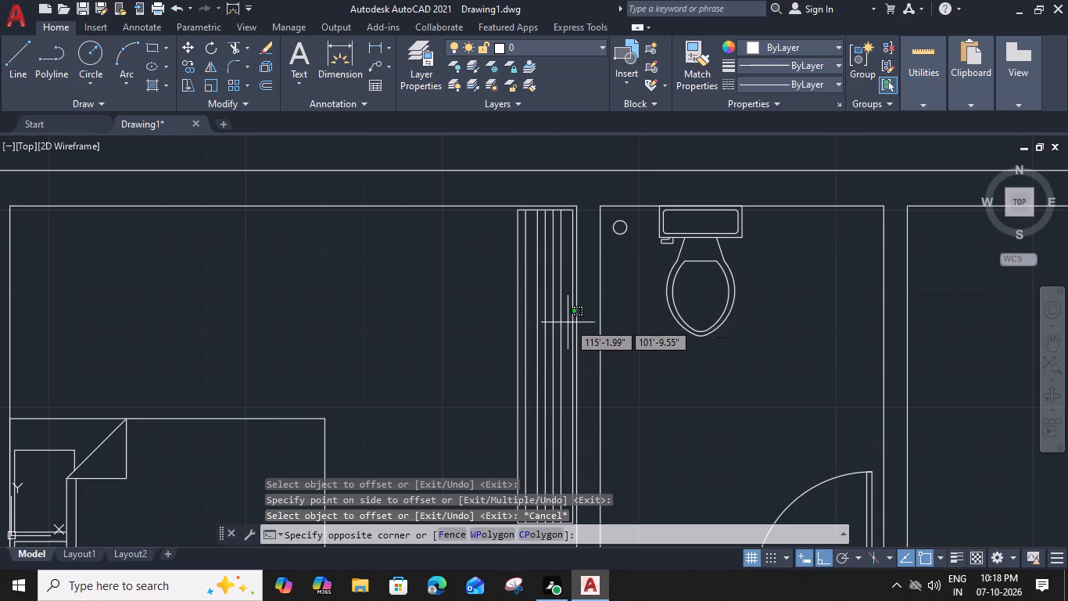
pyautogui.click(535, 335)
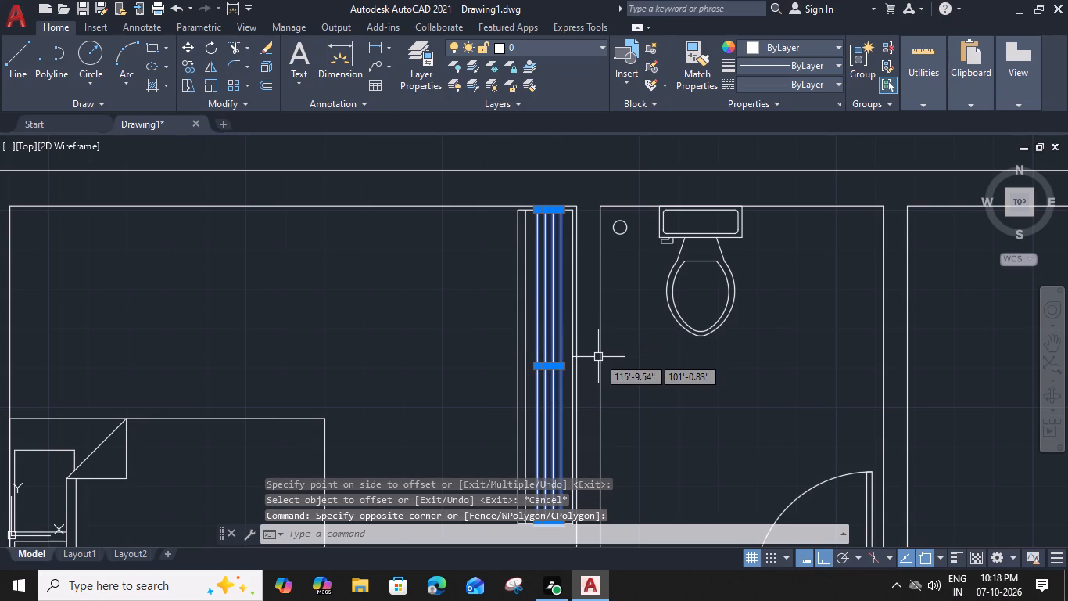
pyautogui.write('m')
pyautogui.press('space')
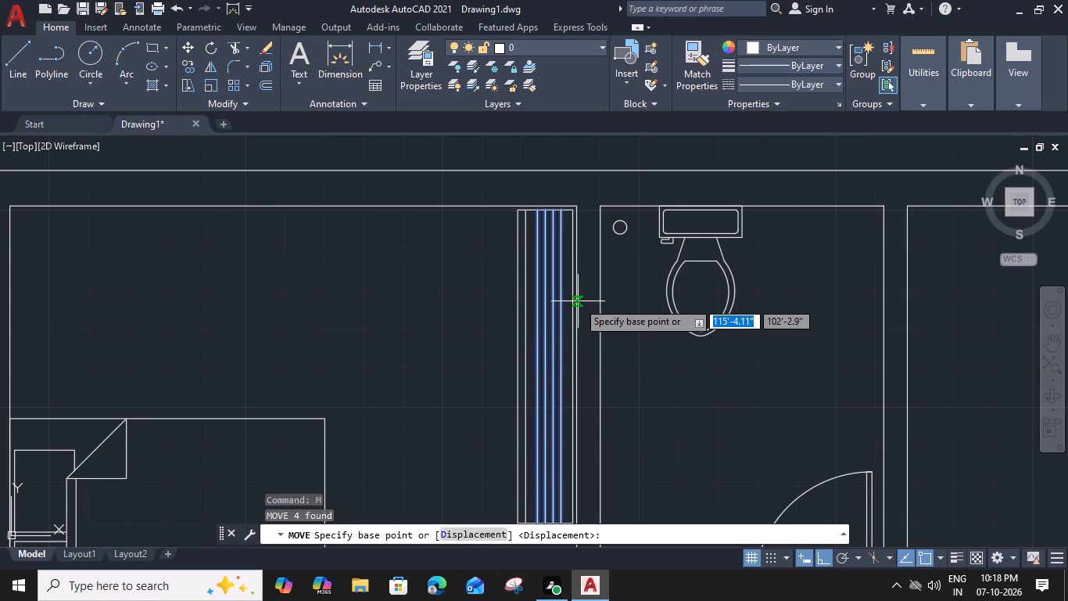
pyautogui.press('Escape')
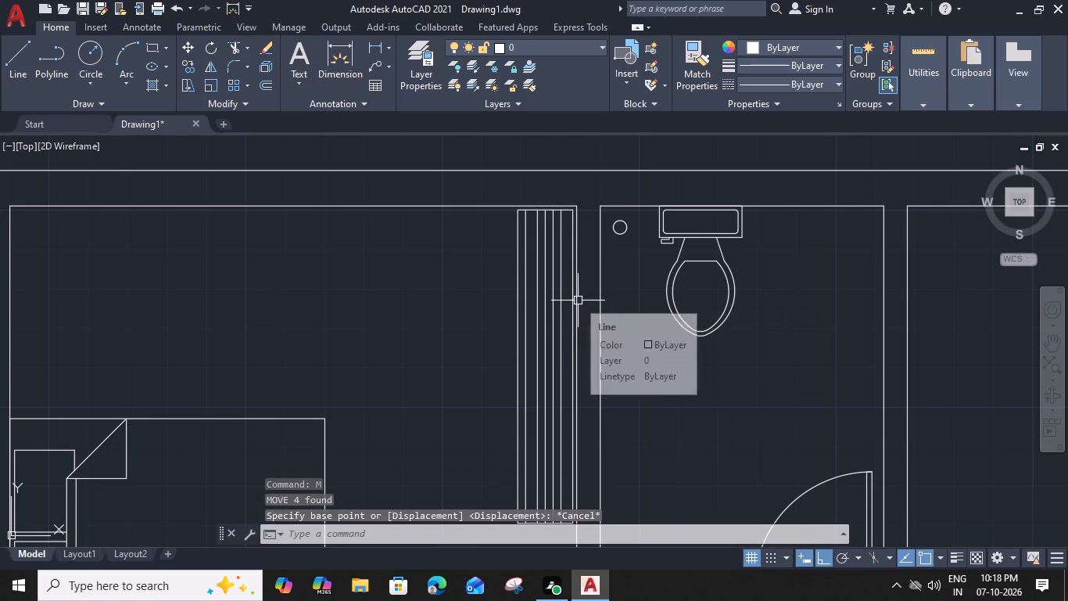
# Draw a 5' by 9" horizontal rectangle in the open central room, between the garage and the left bedroom.
pyautogui.scroll(-2, 578, 300)
pyautogui.moveTo(593, 340); pyautogui.dragTo(587, 261, button='middle')
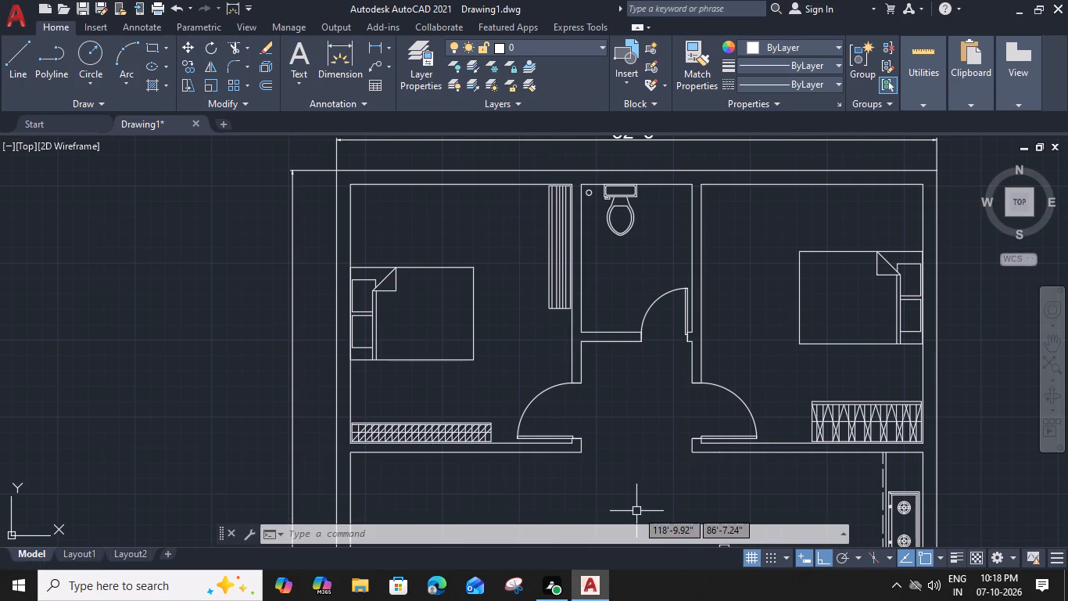
pyautogui.scroll(-1, 633, 434)
pyautogui.moveTo(622, 412); pyautogui.dragTo(553, 233, button='middle')
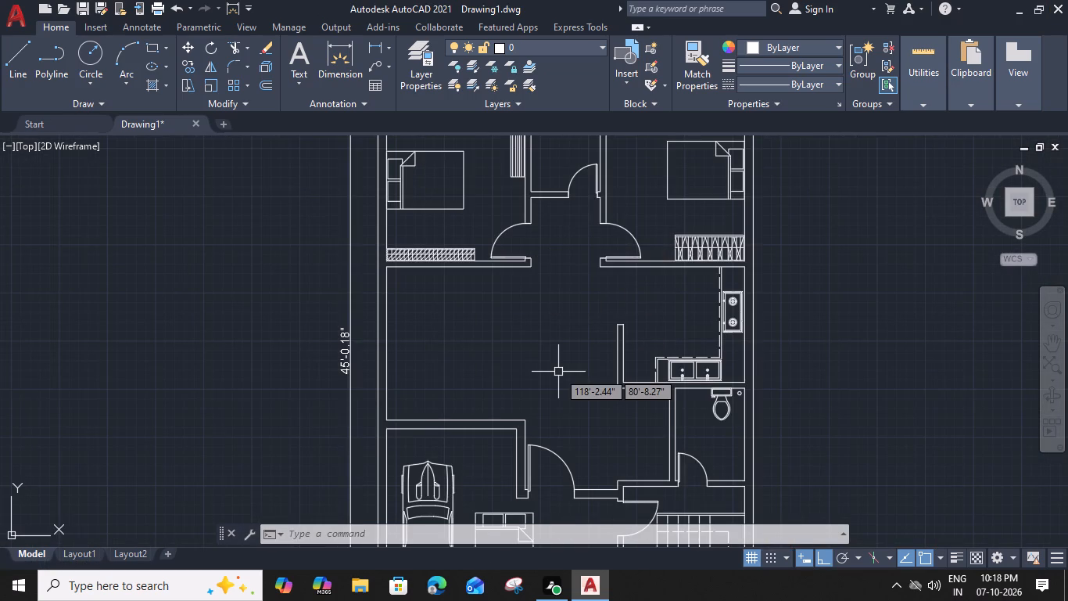
pyautogui.moveTo(558, 372); pyautogui.dragTo(561, 275, button='middle')
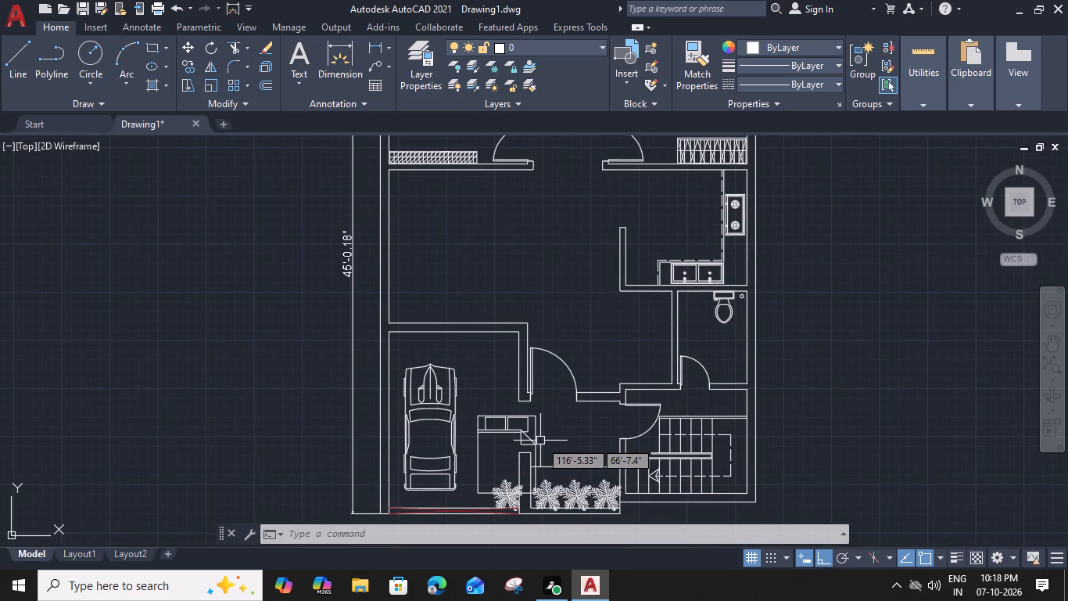
pyautogui.moveTo(540, 441); pyautogui.dragTo(542, 408, button='middle')
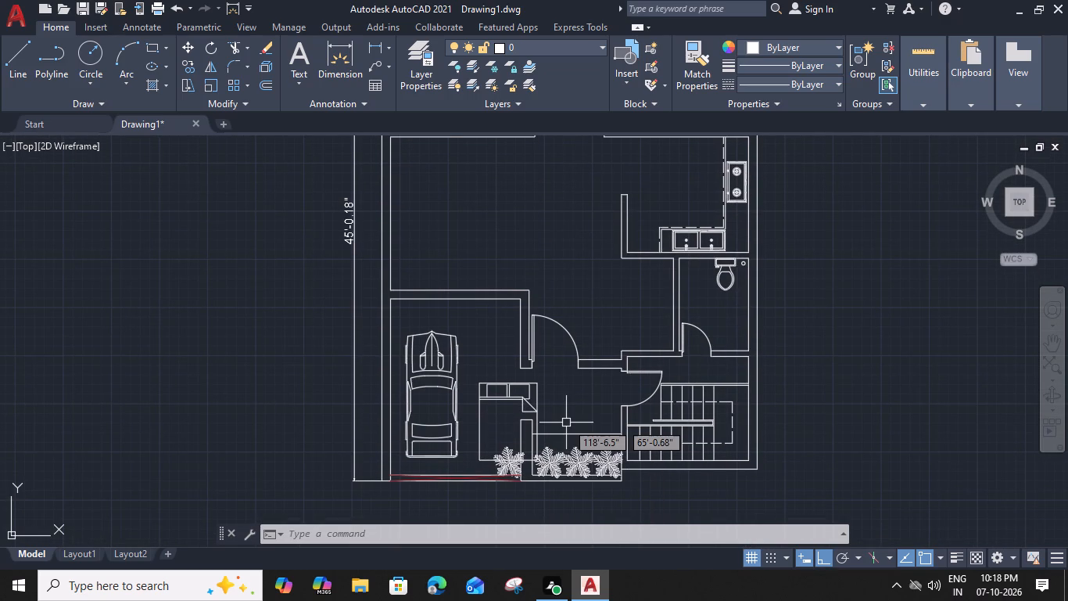
pyautogui.write('re')
pyautogui.write('c')
pyautogui.press('space')
pyautogui.click(489, 224)
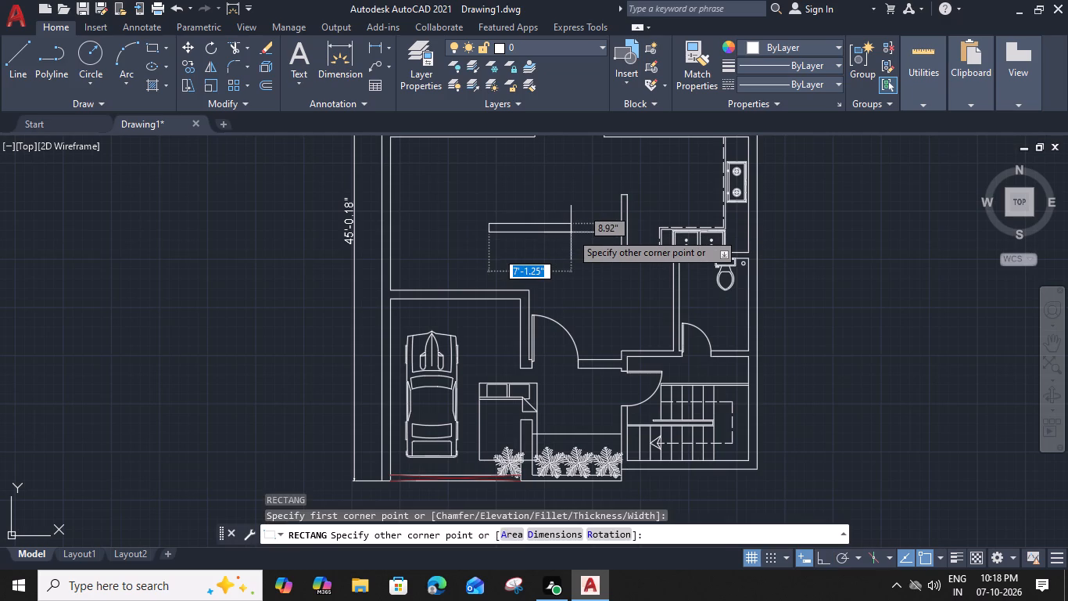
pyautogui.write("d 5'")
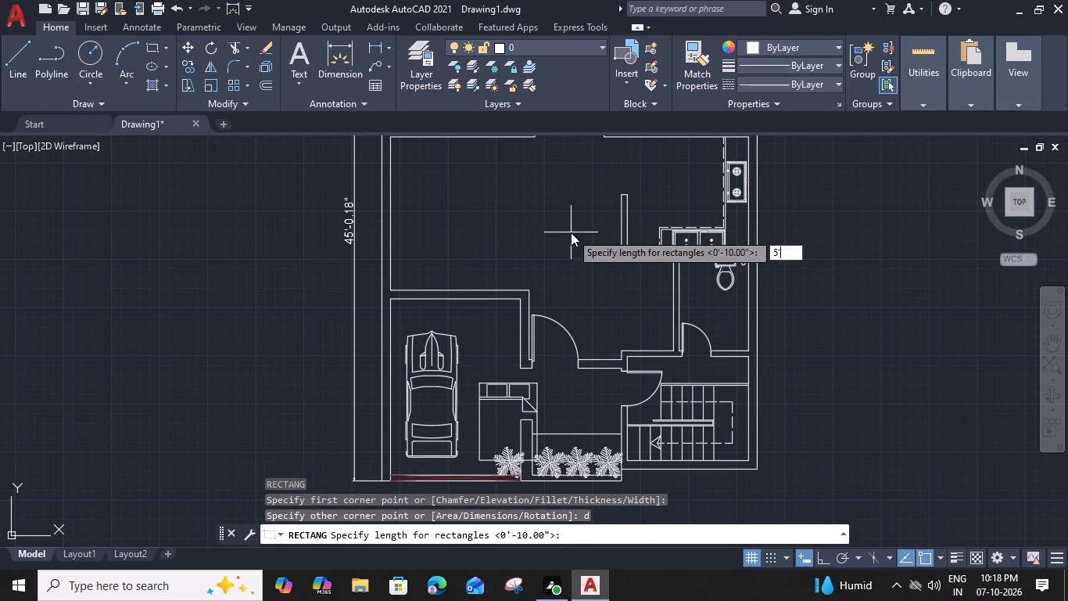
pyautogui.press('Return')
pyautogui.write('9"')
pyautogui.press('Return')
pyautogui.click(571, 232)
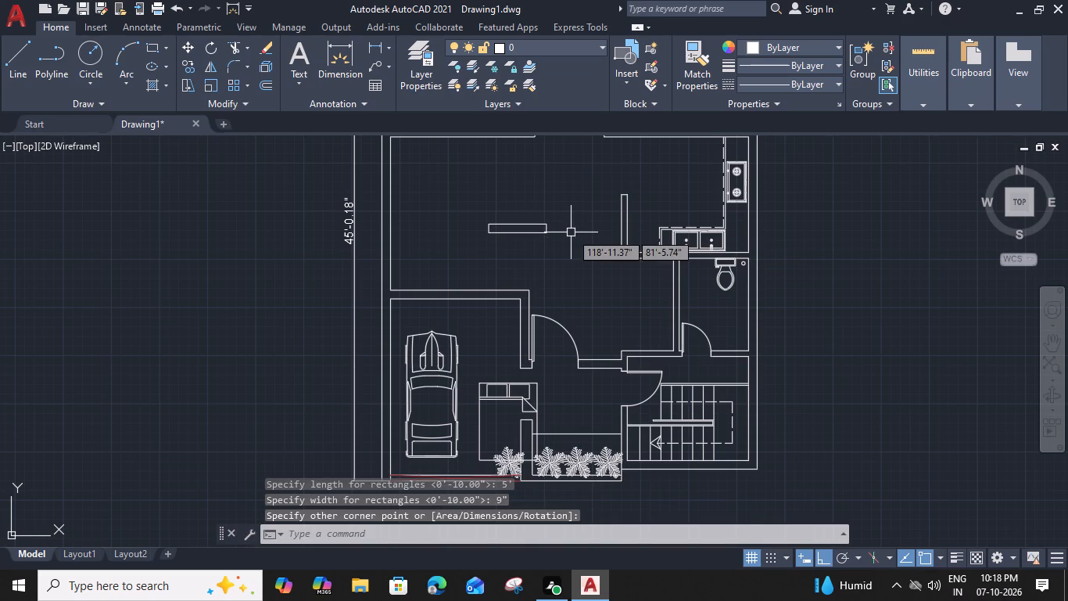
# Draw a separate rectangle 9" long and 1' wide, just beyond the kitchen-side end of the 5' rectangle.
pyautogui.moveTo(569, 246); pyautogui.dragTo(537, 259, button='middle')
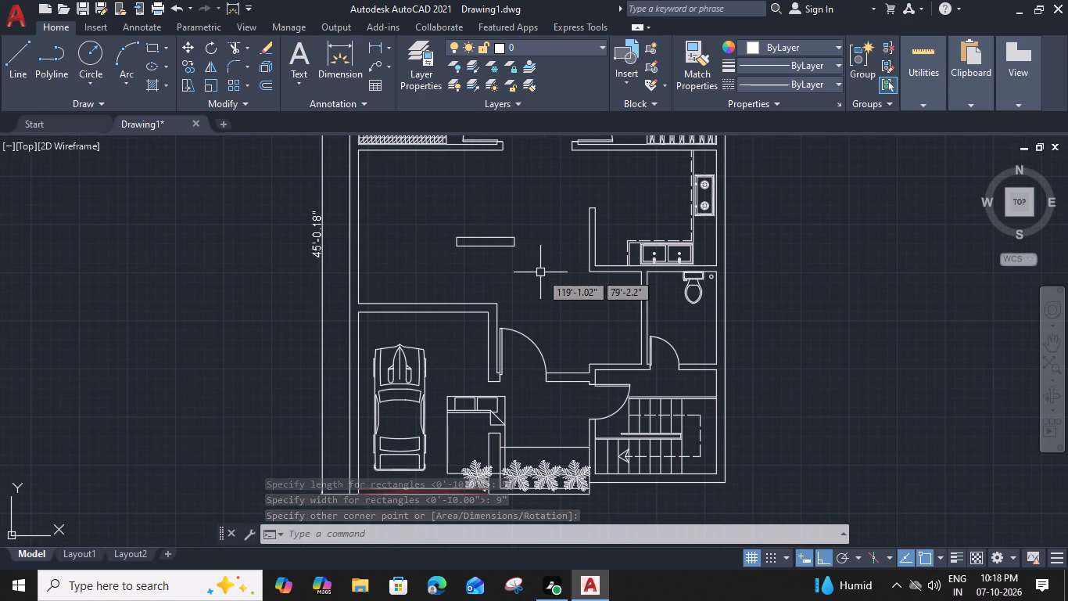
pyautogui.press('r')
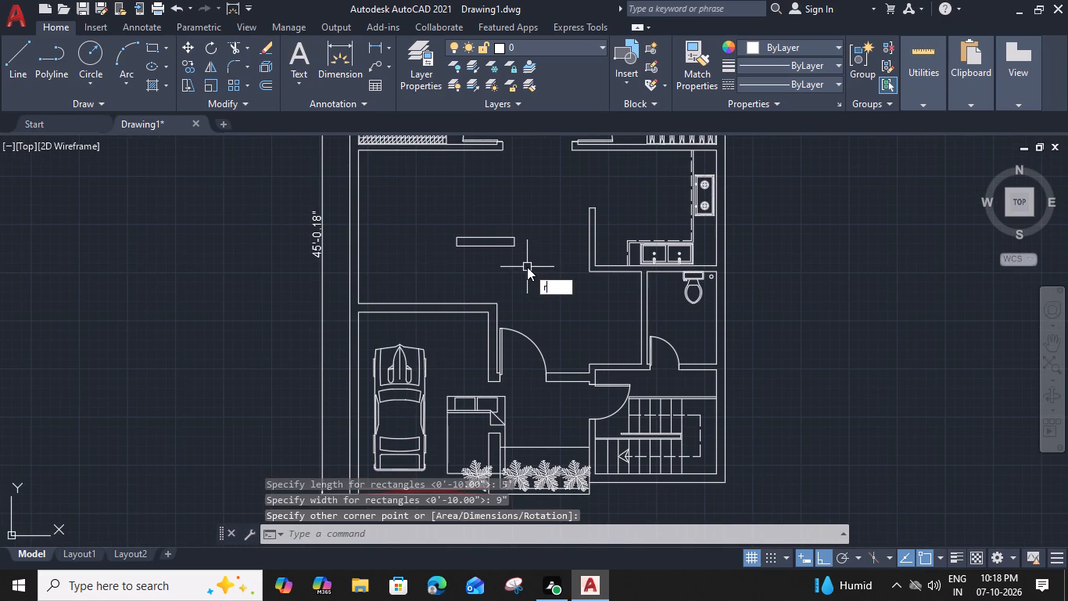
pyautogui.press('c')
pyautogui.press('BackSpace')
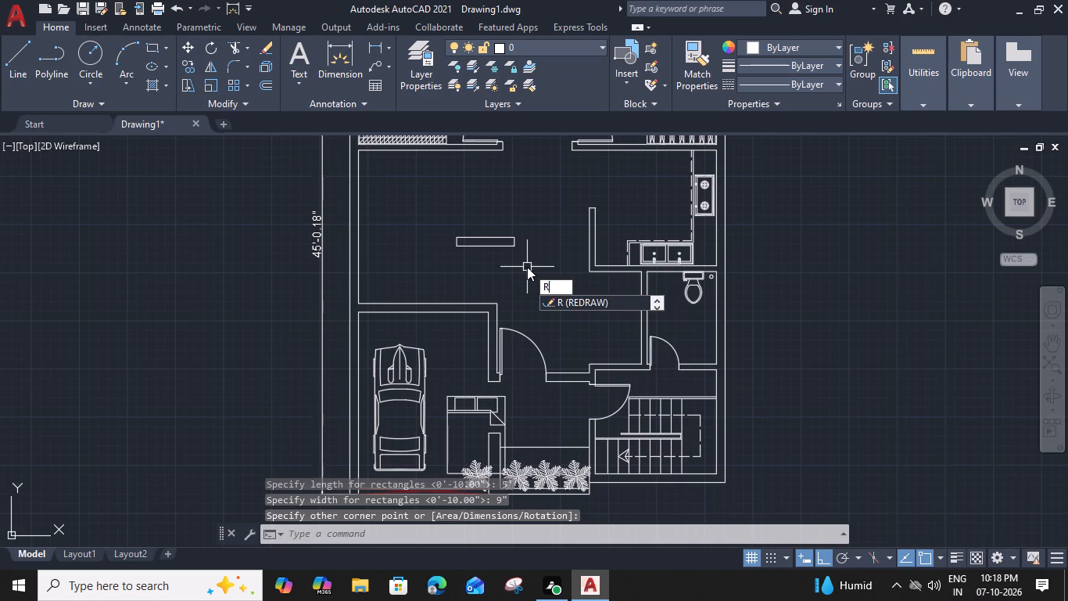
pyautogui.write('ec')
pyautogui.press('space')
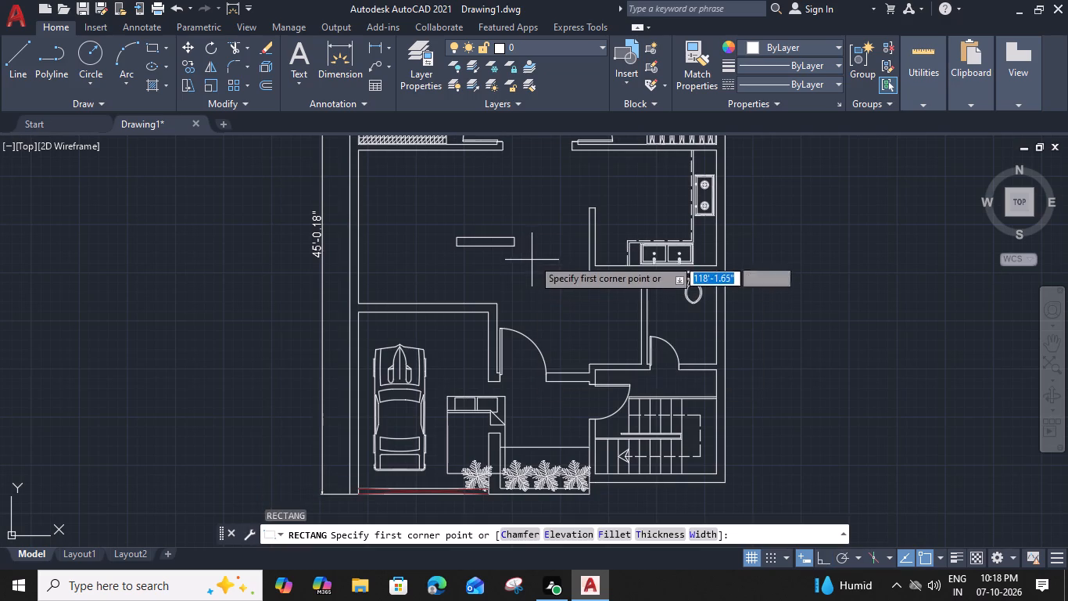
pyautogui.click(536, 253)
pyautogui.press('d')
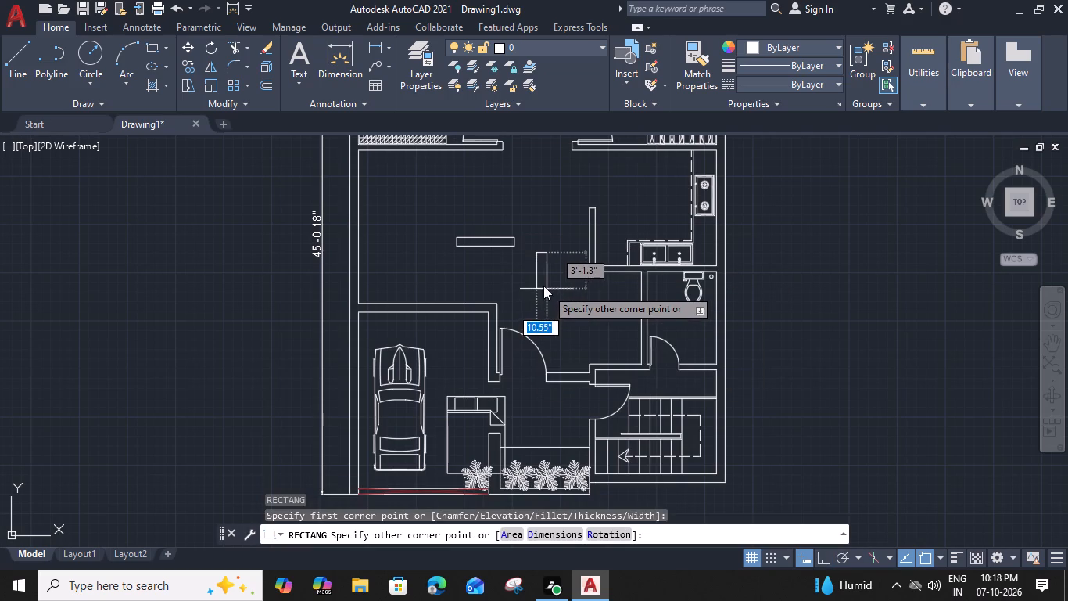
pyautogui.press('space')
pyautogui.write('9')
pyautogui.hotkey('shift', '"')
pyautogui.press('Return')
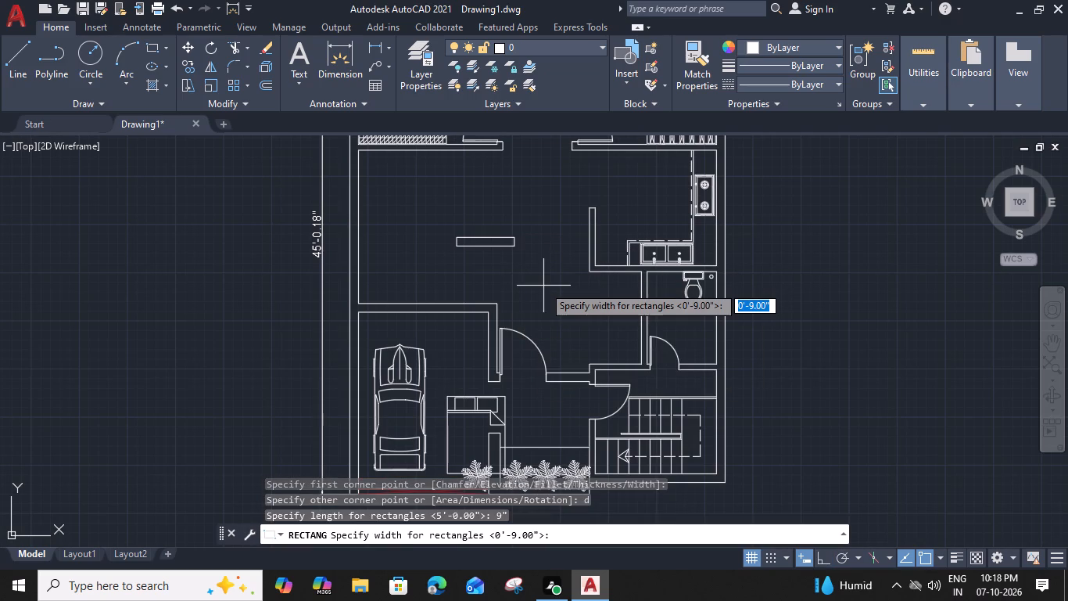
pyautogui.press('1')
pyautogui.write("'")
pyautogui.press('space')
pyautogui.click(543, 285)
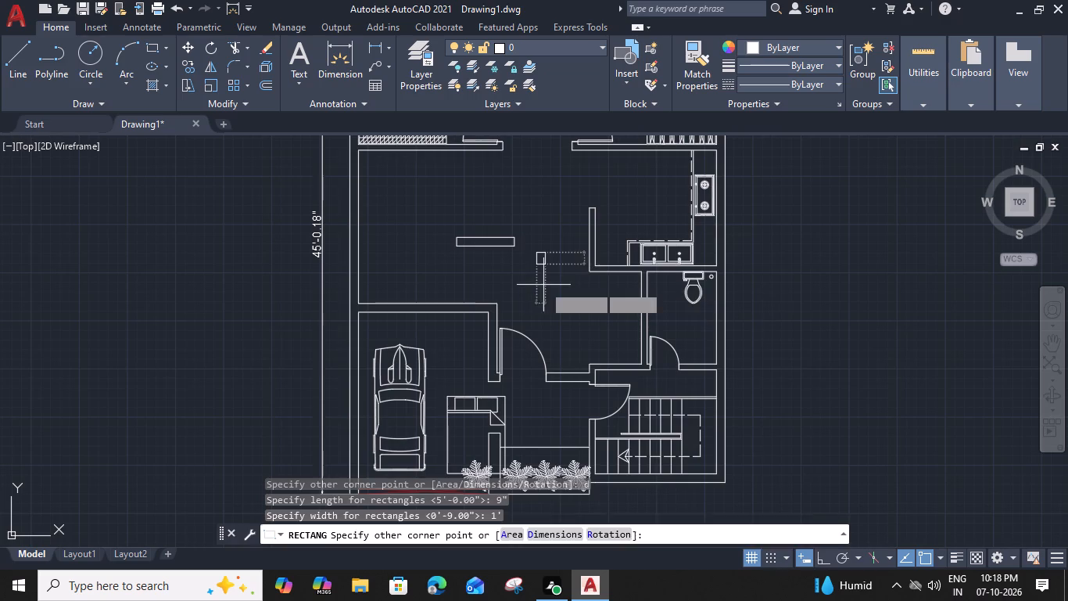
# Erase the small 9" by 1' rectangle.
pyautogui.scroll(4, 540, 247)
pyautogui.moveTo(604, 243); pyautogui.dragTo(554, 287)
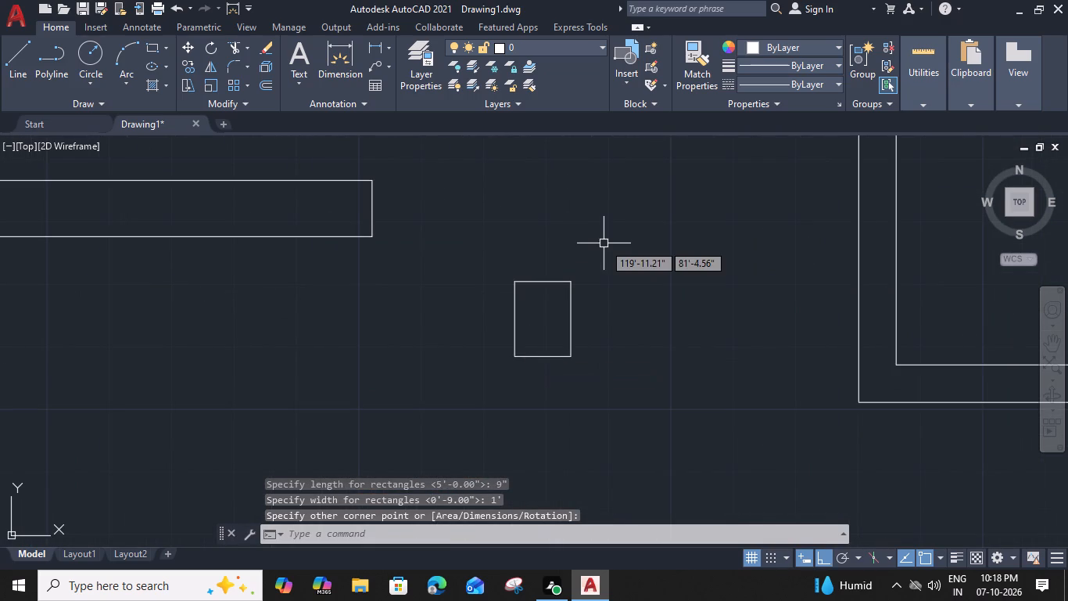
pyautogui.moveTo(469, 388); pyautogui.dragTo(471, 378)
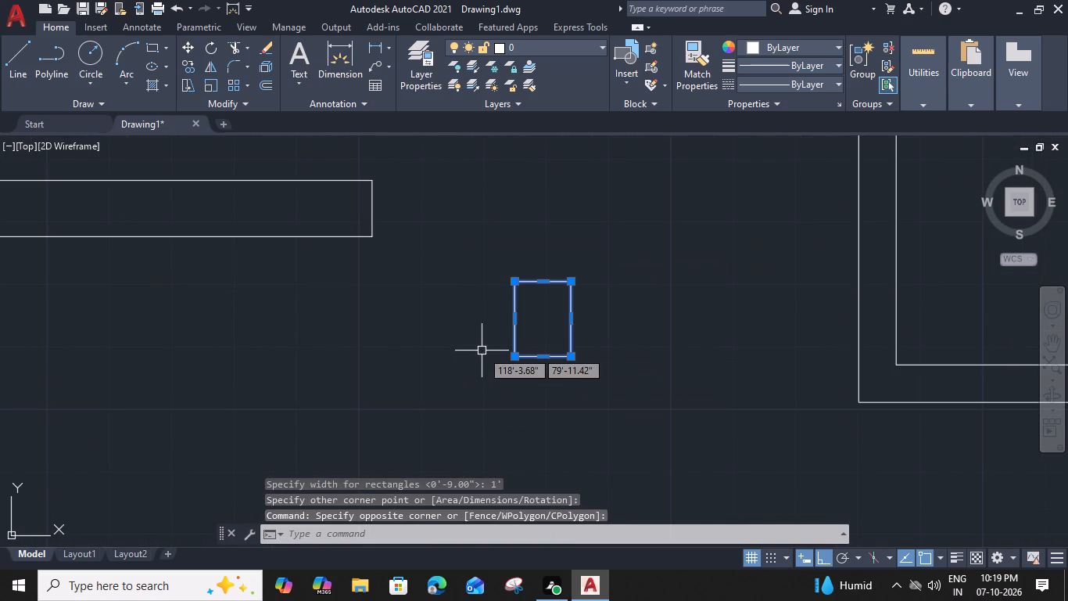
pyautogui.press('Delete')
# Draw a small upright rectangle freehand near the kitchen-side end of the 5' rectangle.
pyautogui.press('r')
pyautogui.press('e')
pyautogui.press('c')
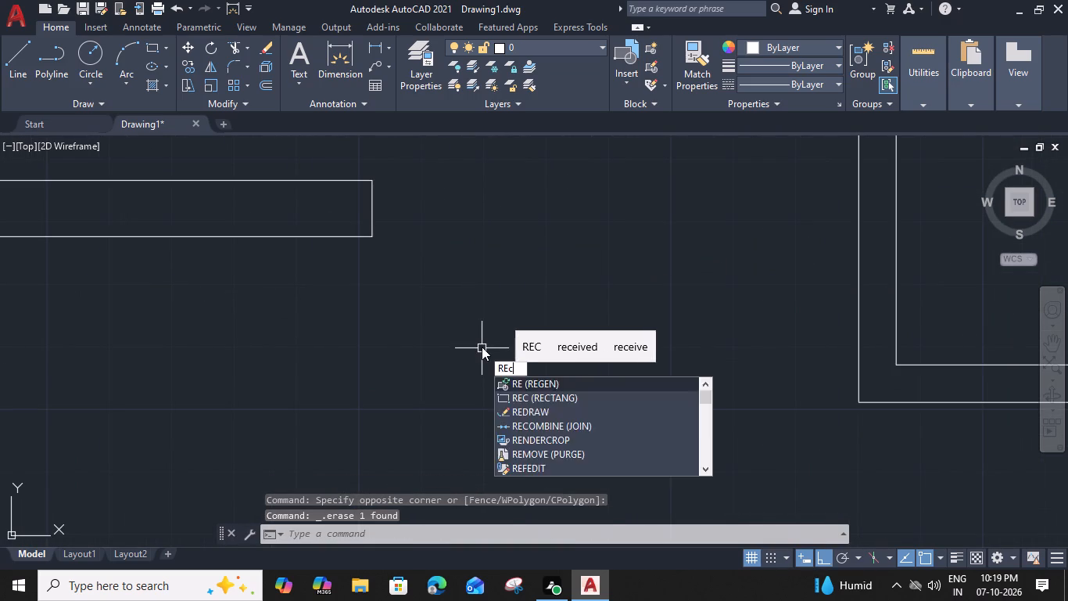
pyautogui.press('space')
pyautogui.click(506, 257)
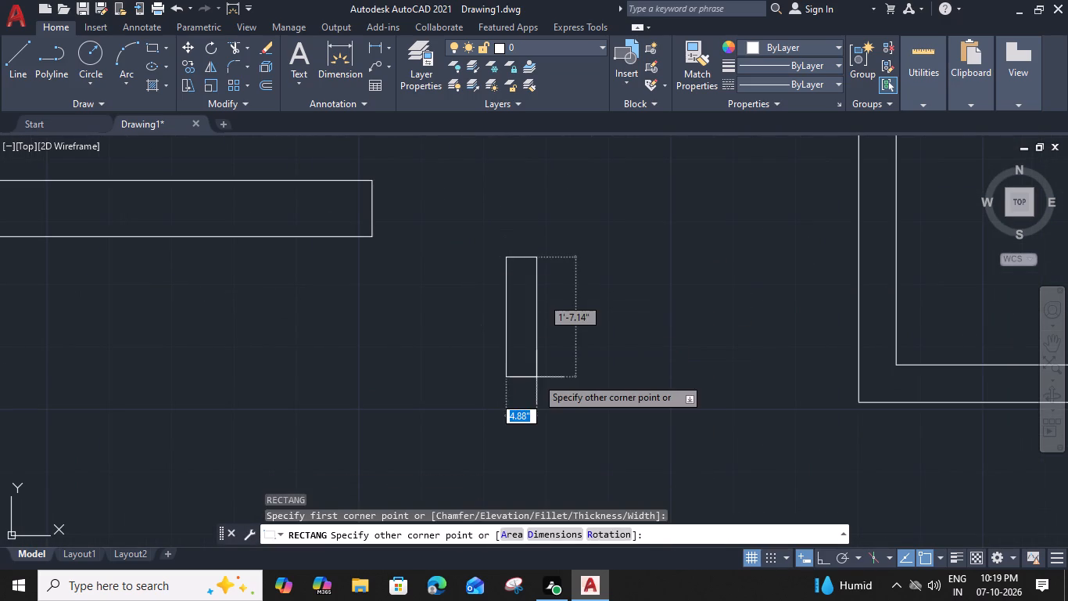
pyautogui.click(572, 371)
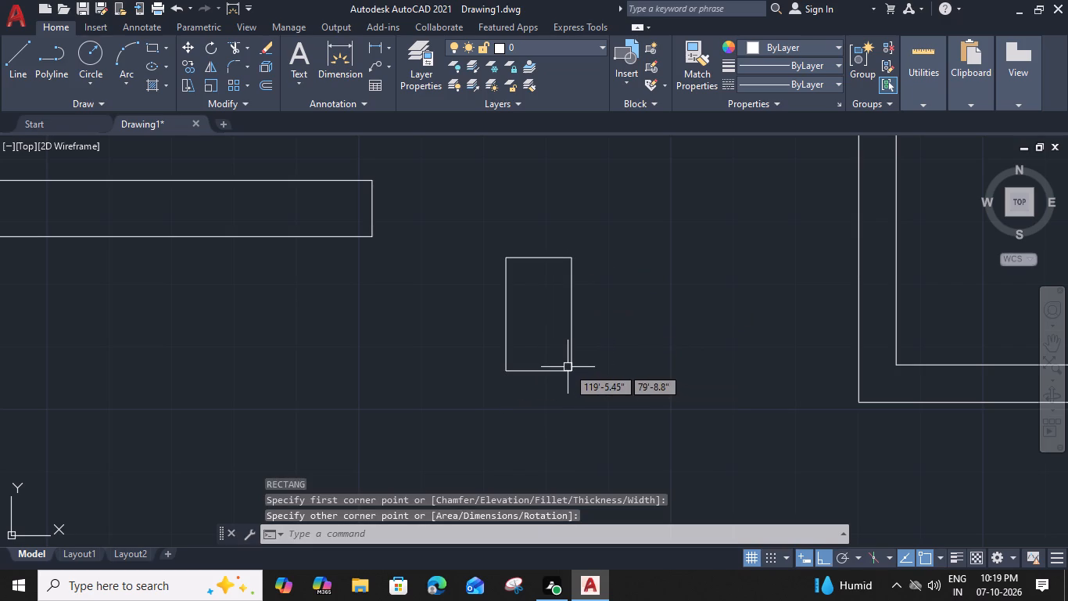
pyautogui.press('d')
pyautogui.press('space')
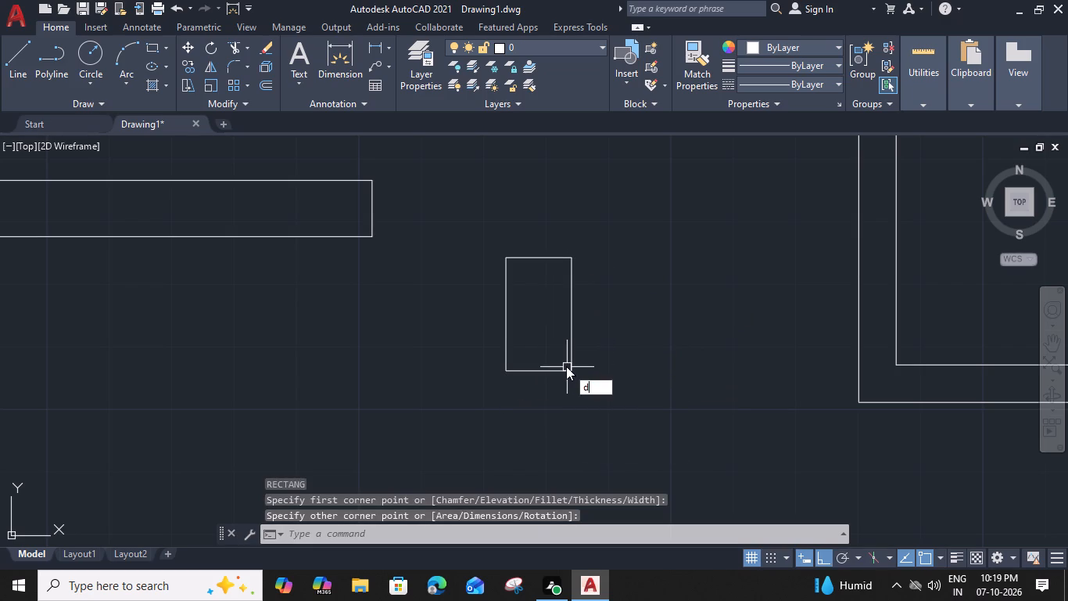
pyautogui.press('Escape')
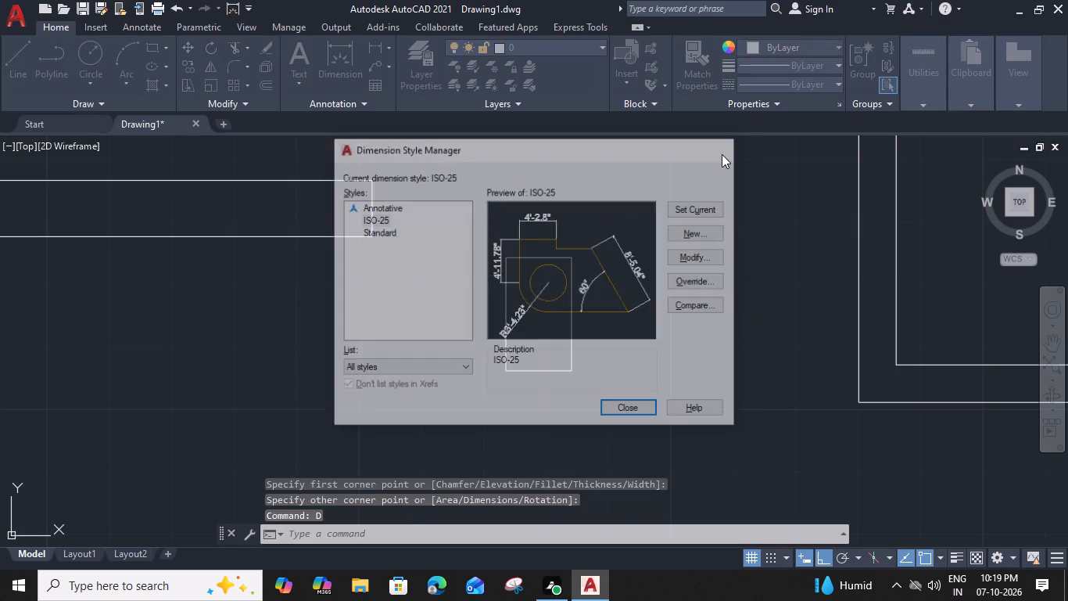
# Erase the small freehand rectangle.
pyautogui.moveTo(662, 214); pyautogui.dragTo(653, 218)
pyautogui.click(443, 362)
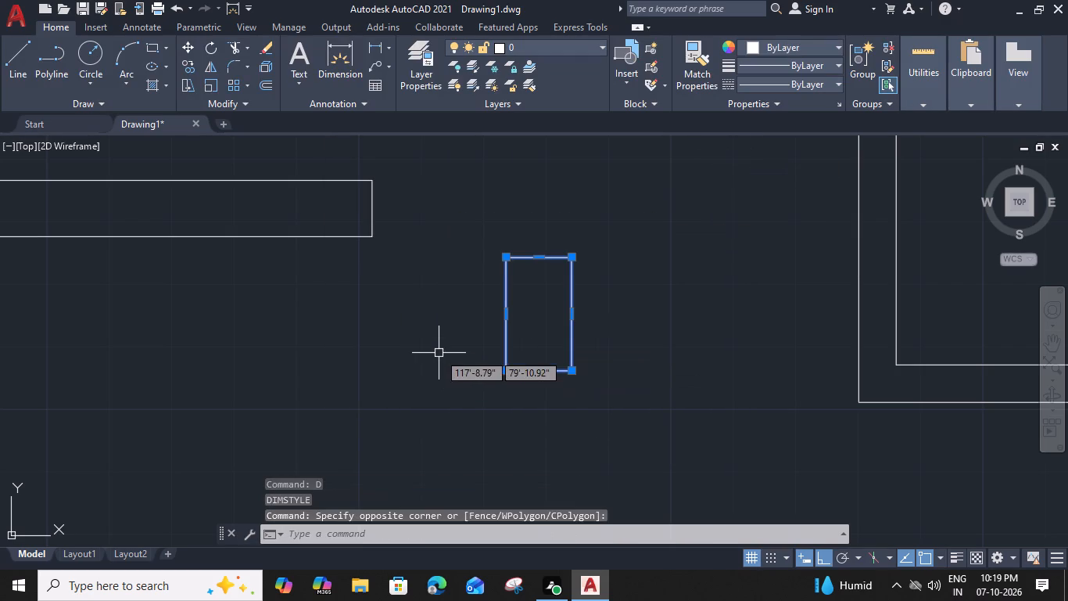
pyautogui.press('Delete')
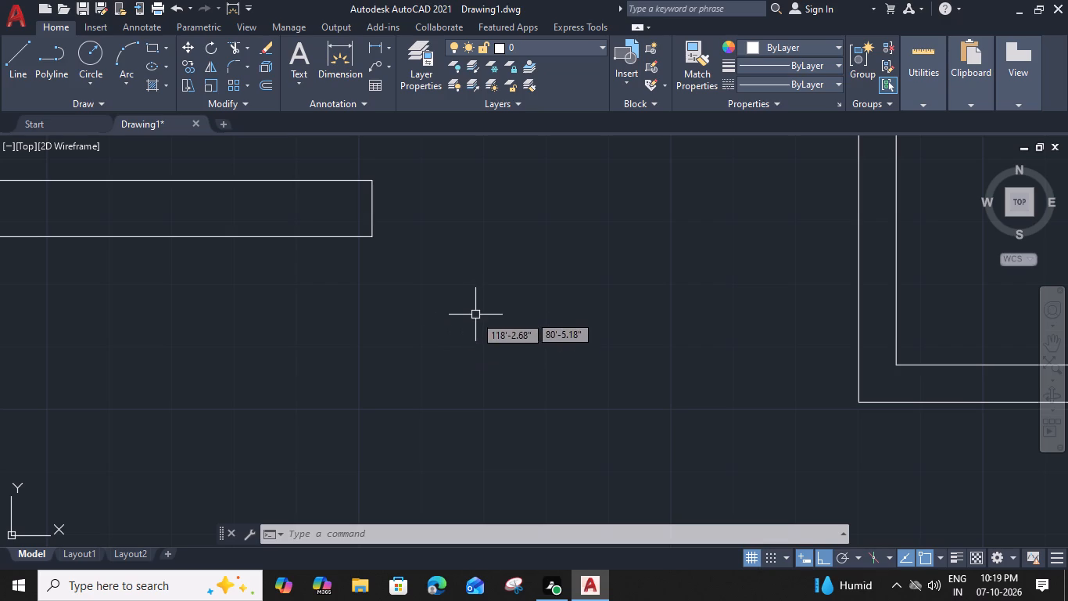
# Draw a rectangle 1'9" long and 9" wide near the kitchen-side end of the 5' rectangle in the central room.
pyautogui.write('re')
pyautogui.press('v')
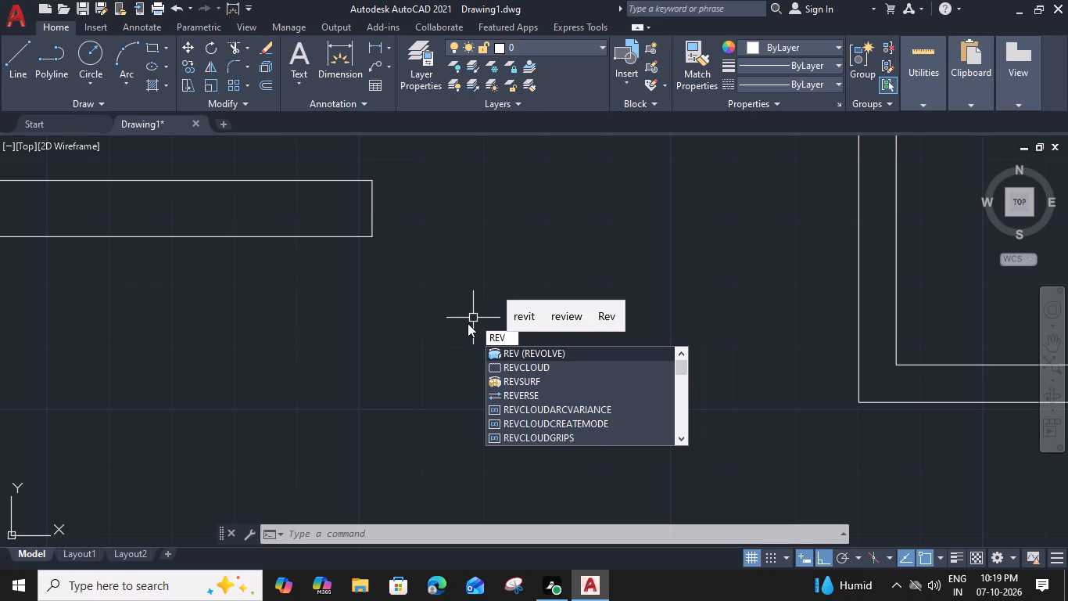
pyautogui.press('BackSpace')
pyautogui.write('c')
pyautogui.press('space')
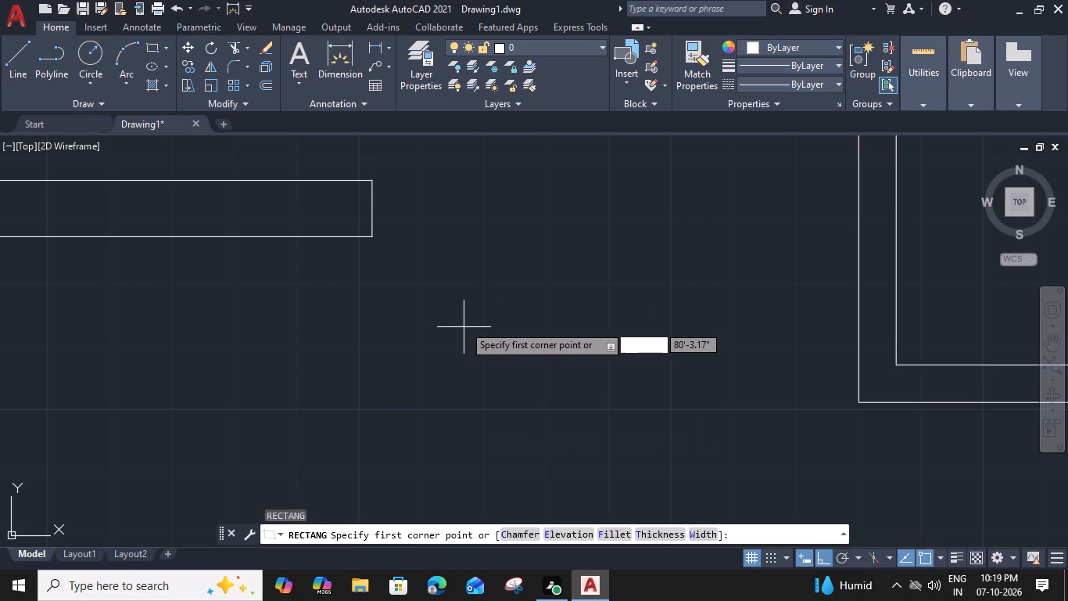
pyautogui.click(471, 254)
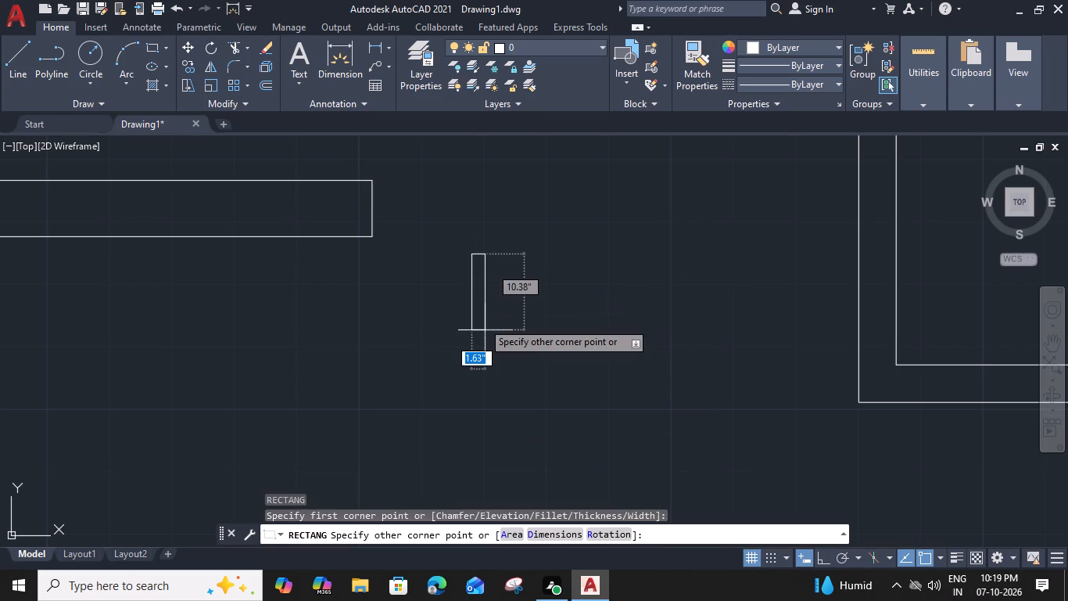
pyautogui.press('d')
pyautogui.press('space')
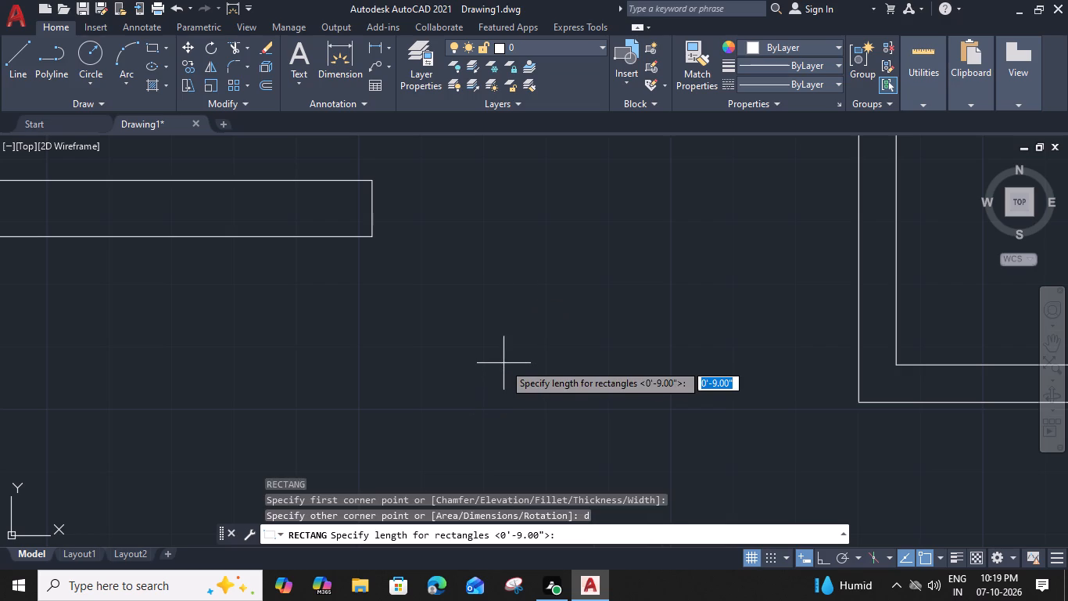
pyautogui.press('1')
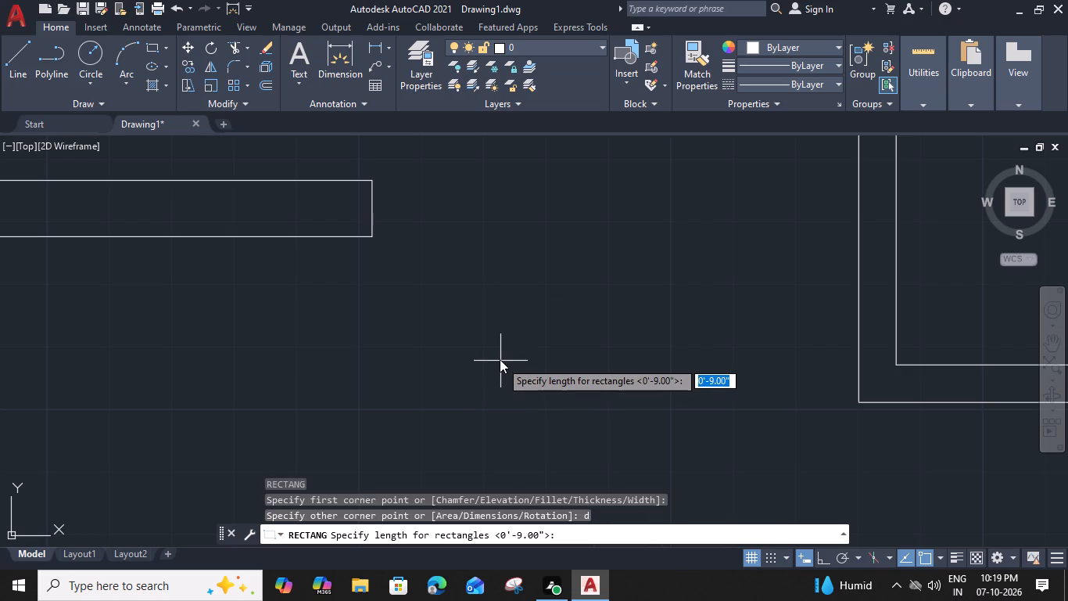
pyautogui.write("'9")
pyautogui.hotkey('shift', '"')
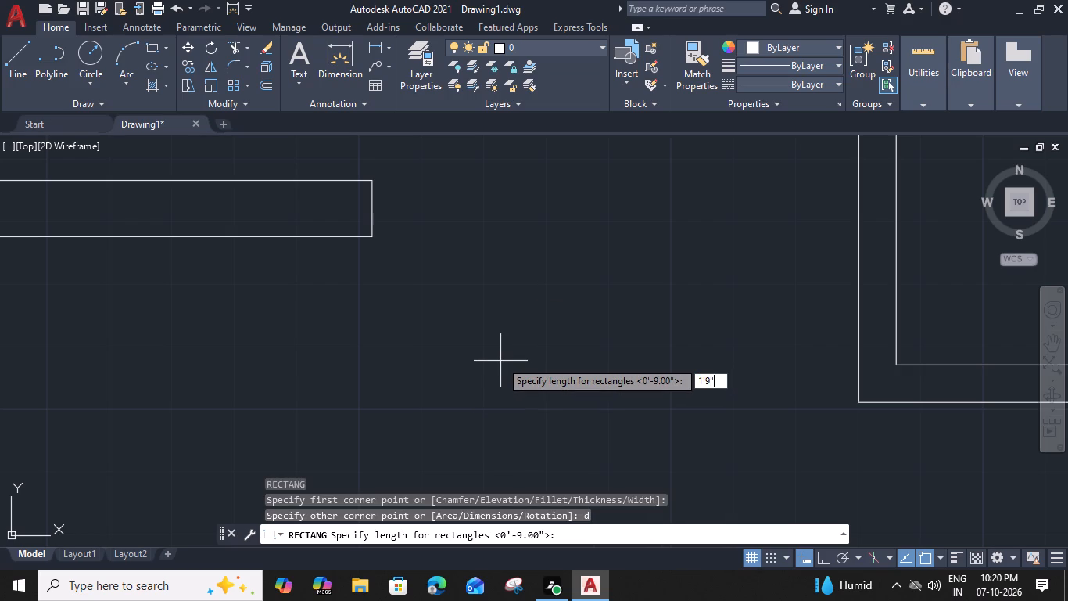
pyautogui.press('Return')
pyautogui.write('9"')
pyautogui.press('Return')
pyautogui.click(500, 361)
pyautogui.press('Escape')
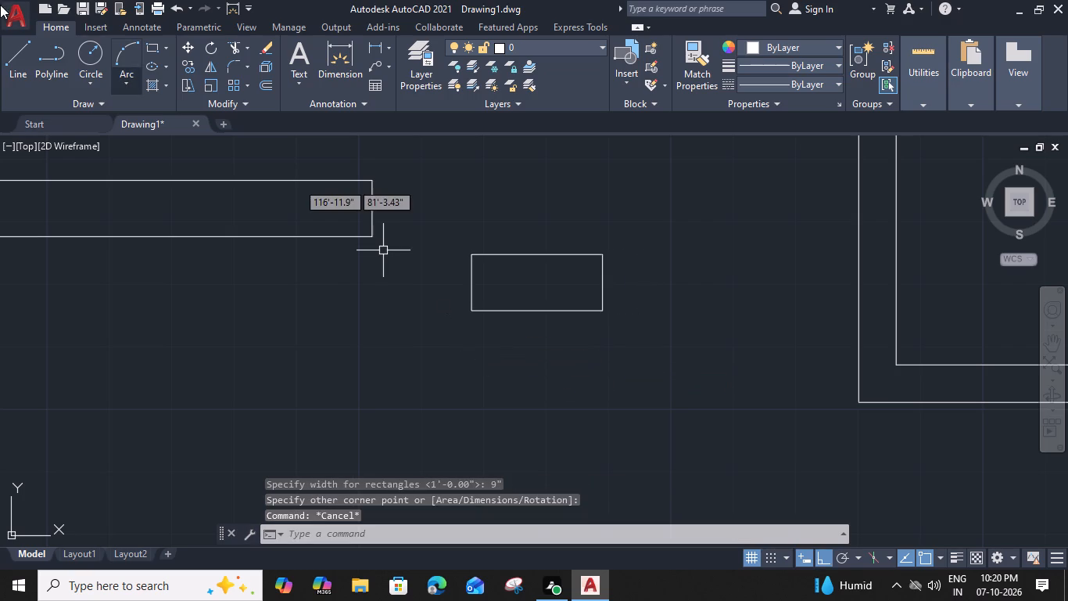
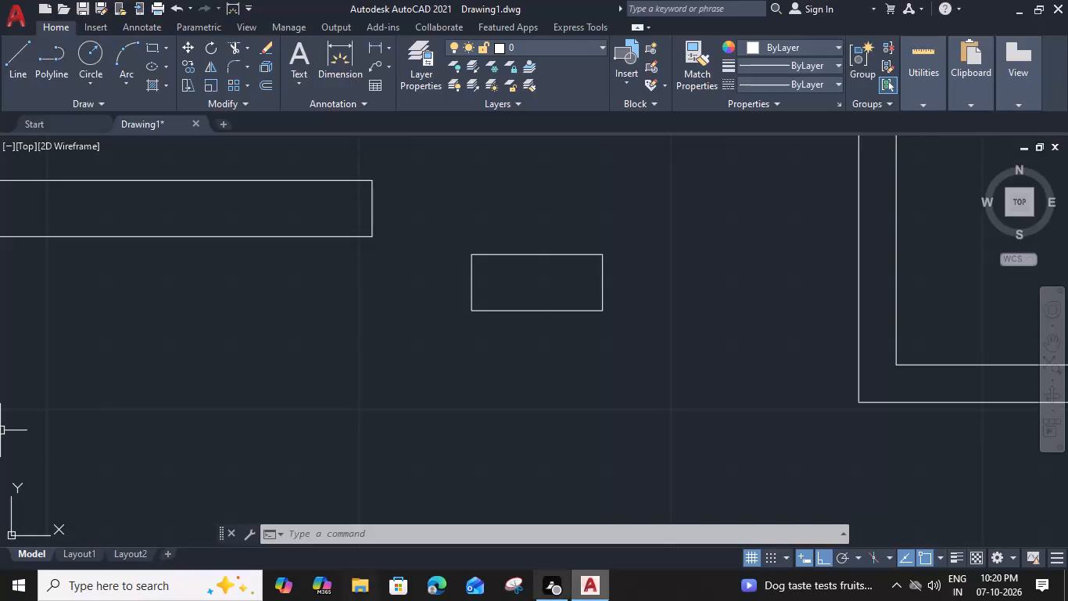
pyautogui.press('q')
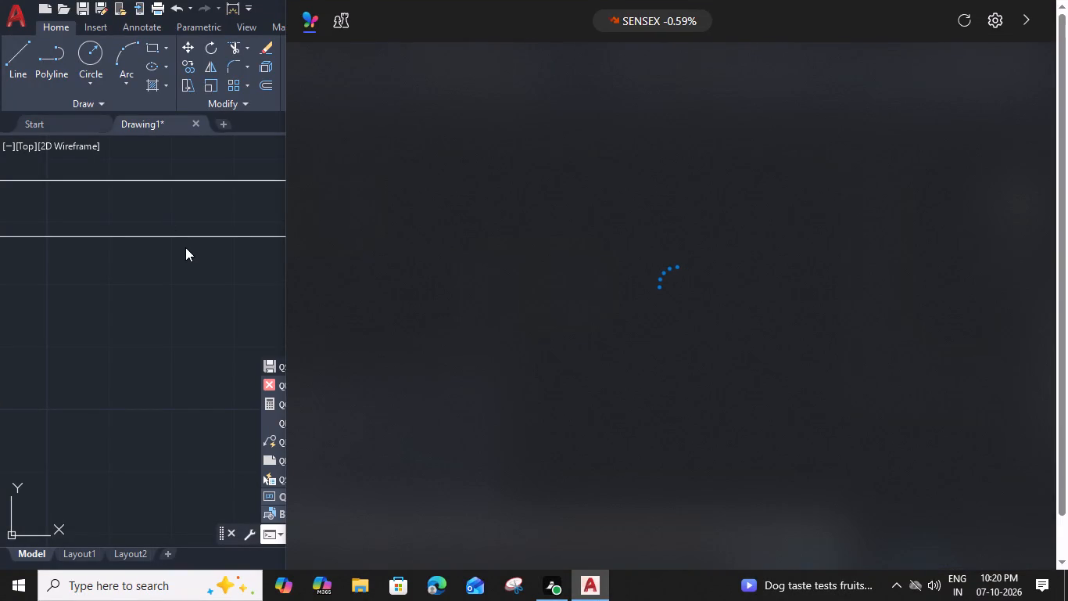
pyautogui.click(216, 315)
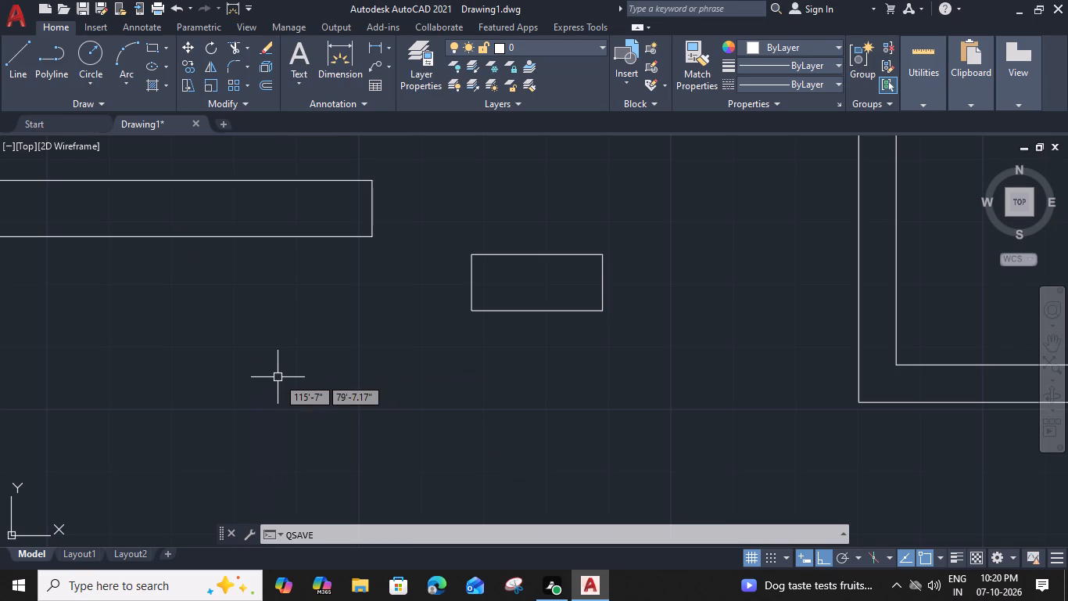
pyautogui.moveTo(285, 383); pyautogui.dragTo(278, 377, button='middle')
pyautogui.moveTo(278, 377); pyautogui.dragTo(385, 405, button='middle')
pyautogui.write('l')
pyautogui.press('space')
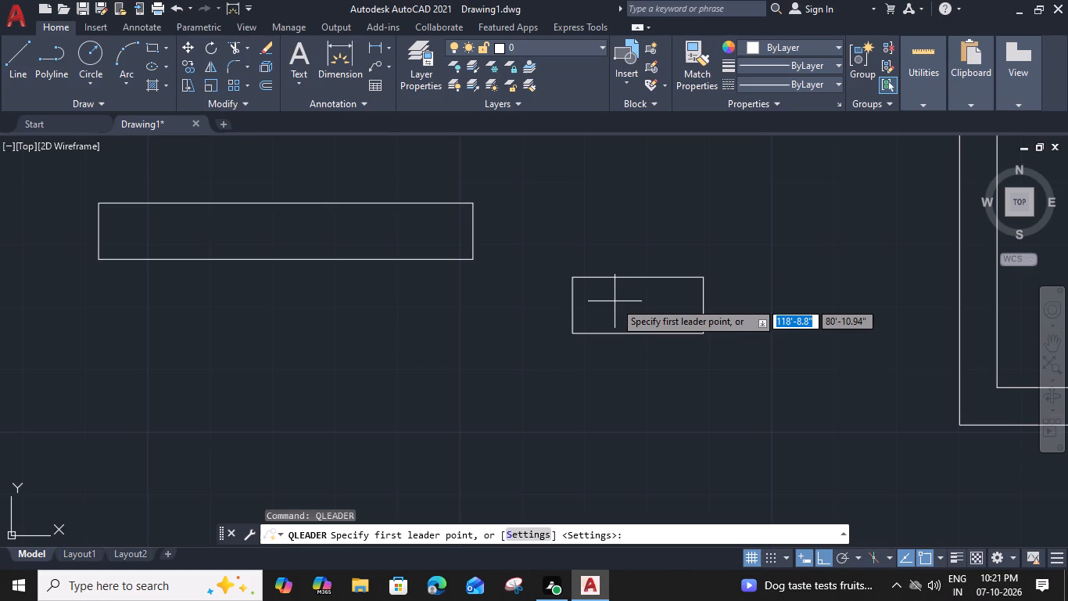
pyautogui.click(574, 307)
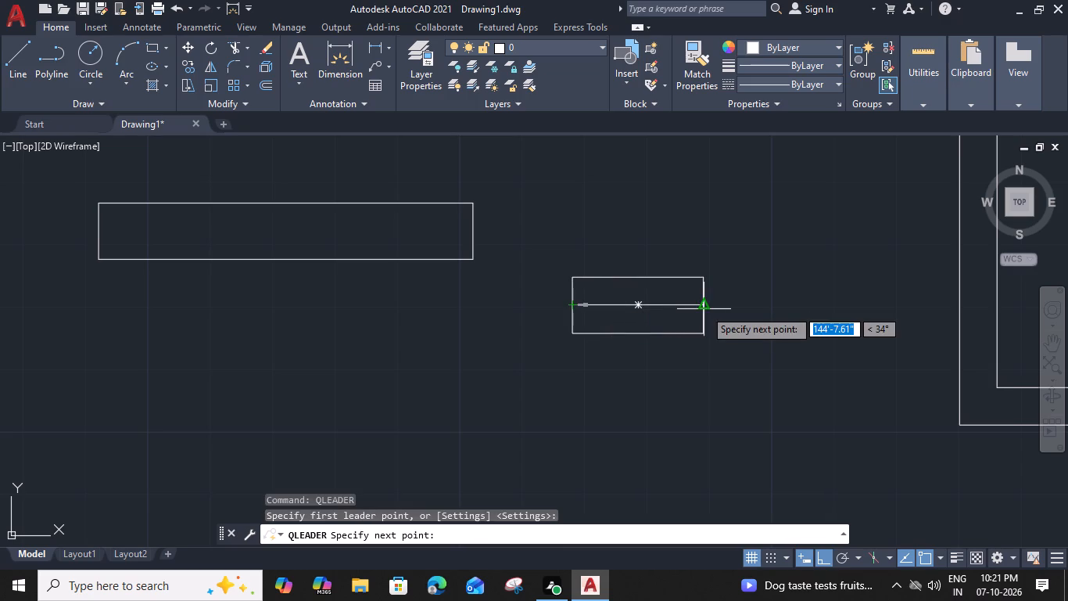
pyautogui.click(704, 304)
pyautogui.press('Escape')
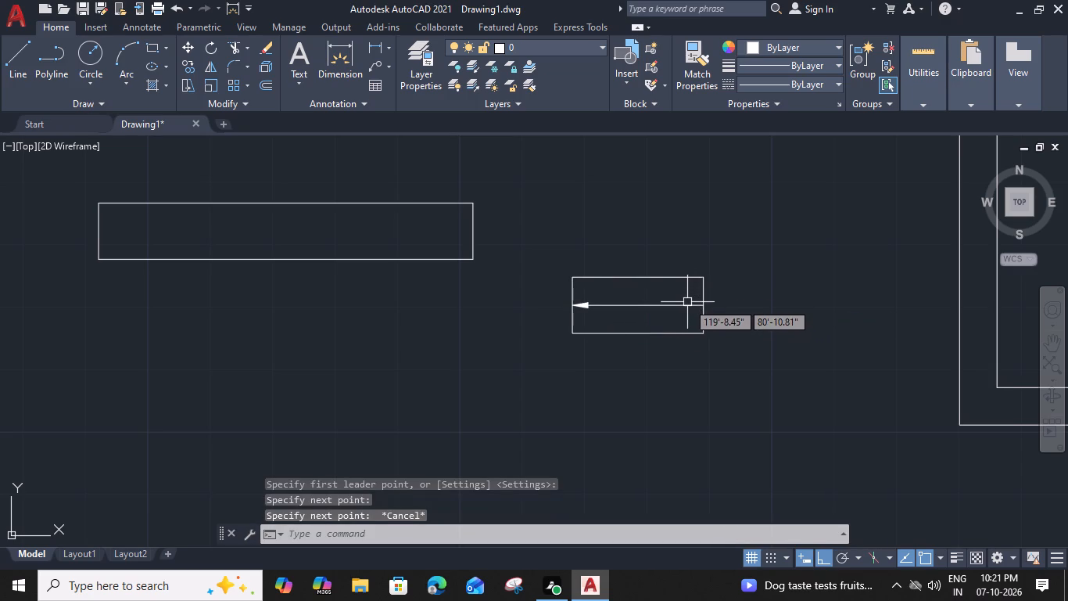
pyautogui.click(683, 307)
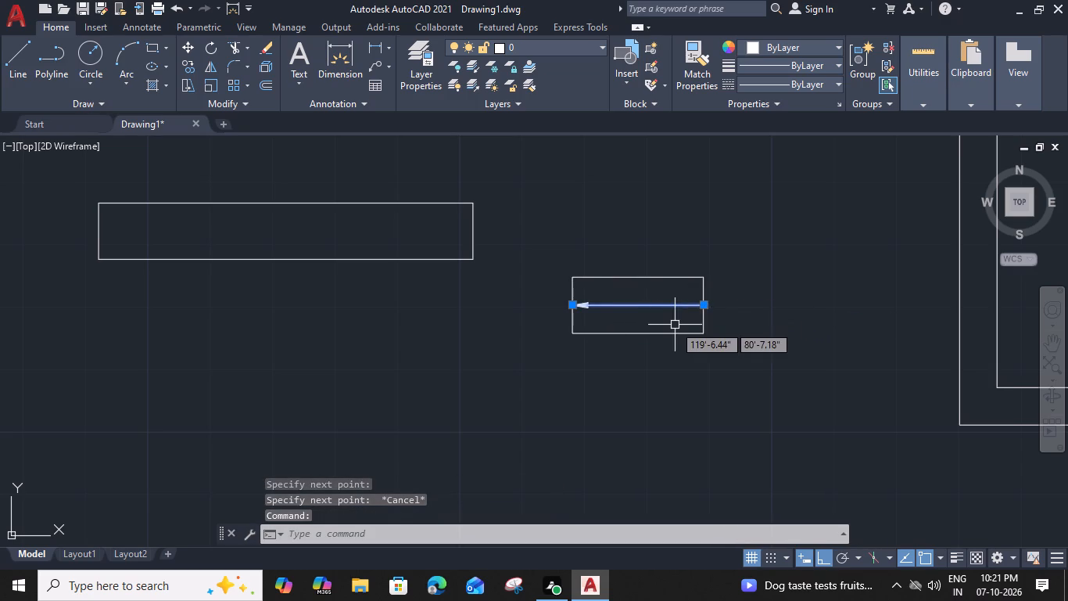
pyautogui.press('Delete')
# Draw a horizontal line across the small rectangle between the midpoints of its two short sides.
pyautogui.write('l')
pyautogui.press('space')
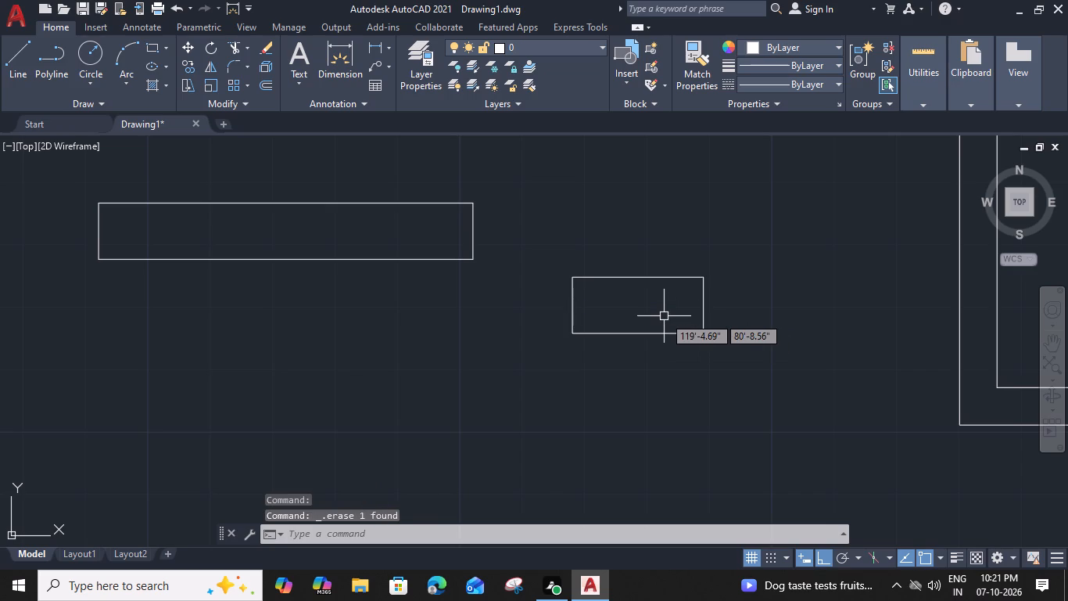
pyautogui.click(569, 301)
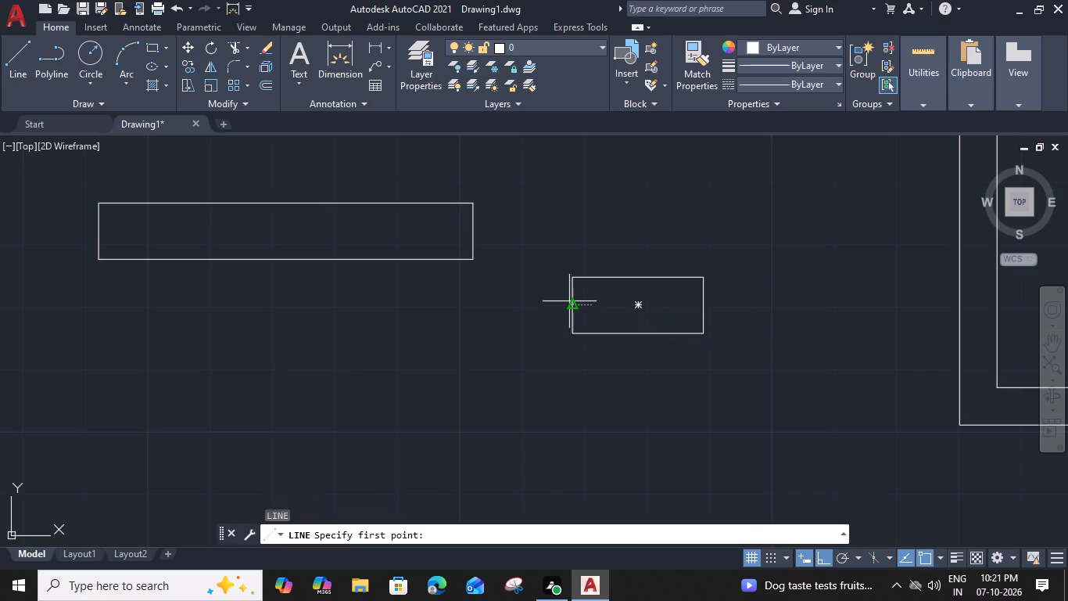
pyautogui.click(704, 306)
pyautogui.press('space')
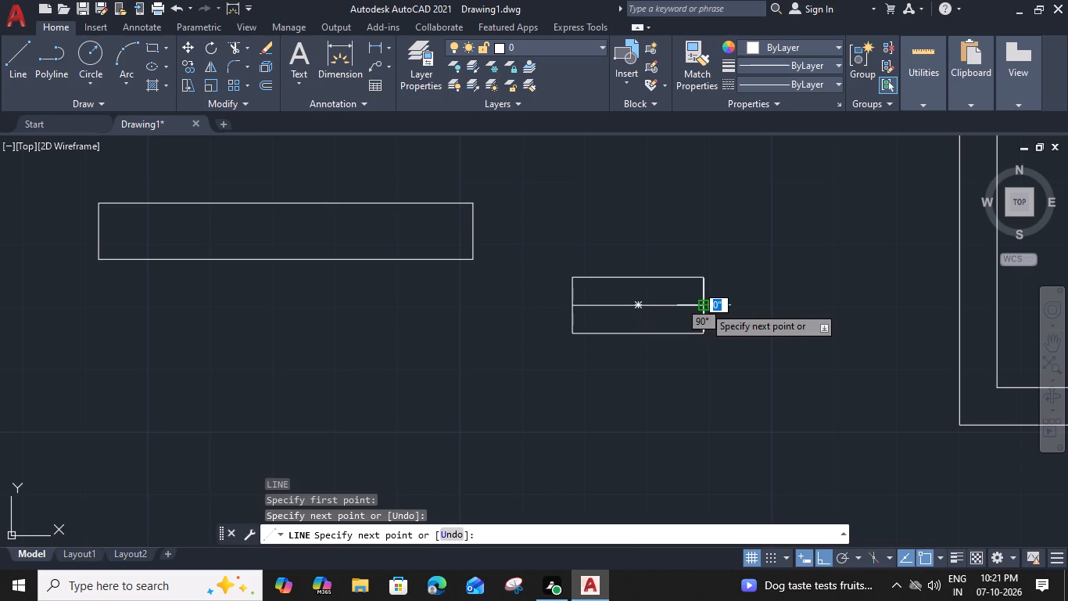
# Set the colour of the small rectangle's centre line to dark red 153,27,30.
pyautogui.click(658, 296)
pyautogui.click(639, 309)
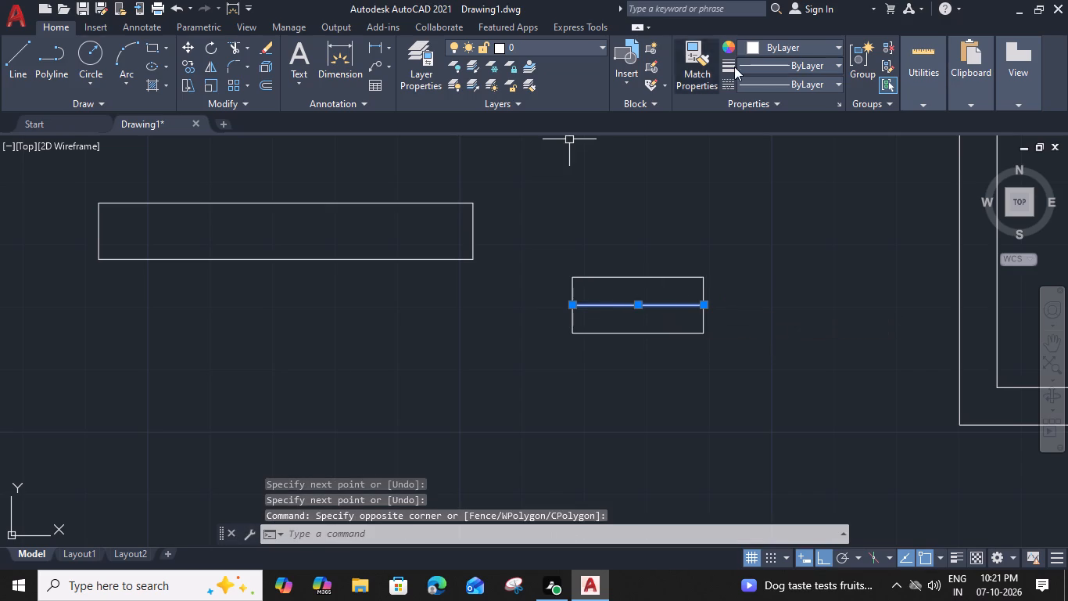
pyautogui.click(829, 52)
pyautogui.click(800, 109)
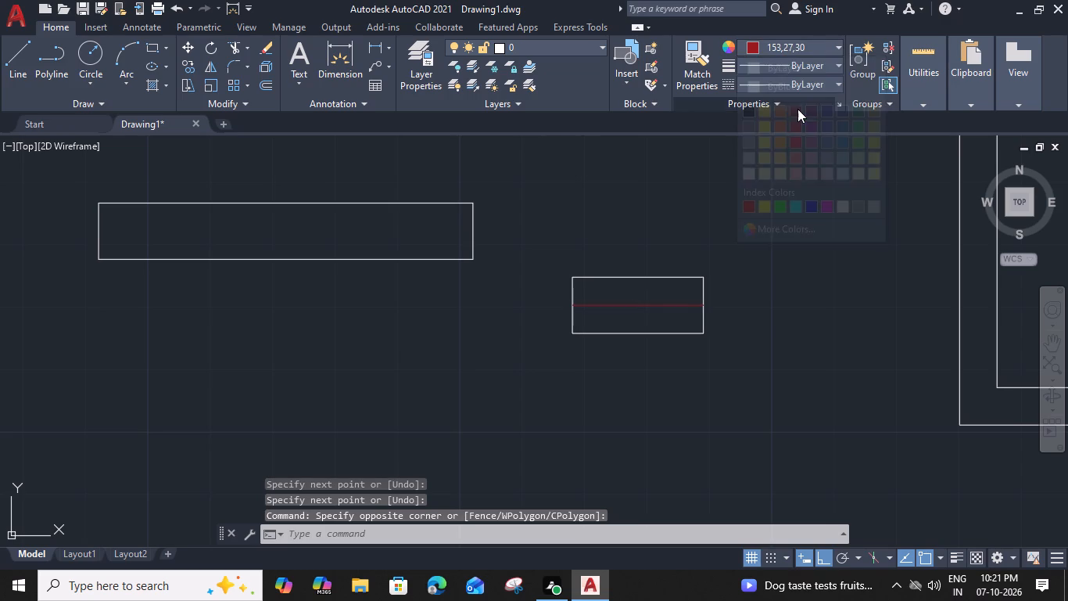
pyautogui.press('Escape')
pyautogui.press('Escape')
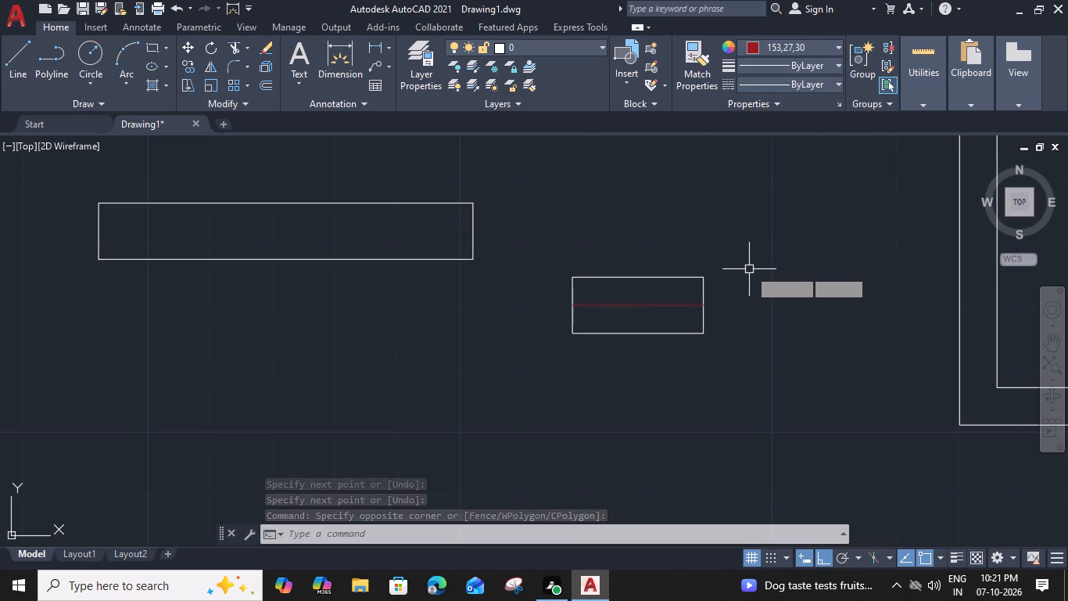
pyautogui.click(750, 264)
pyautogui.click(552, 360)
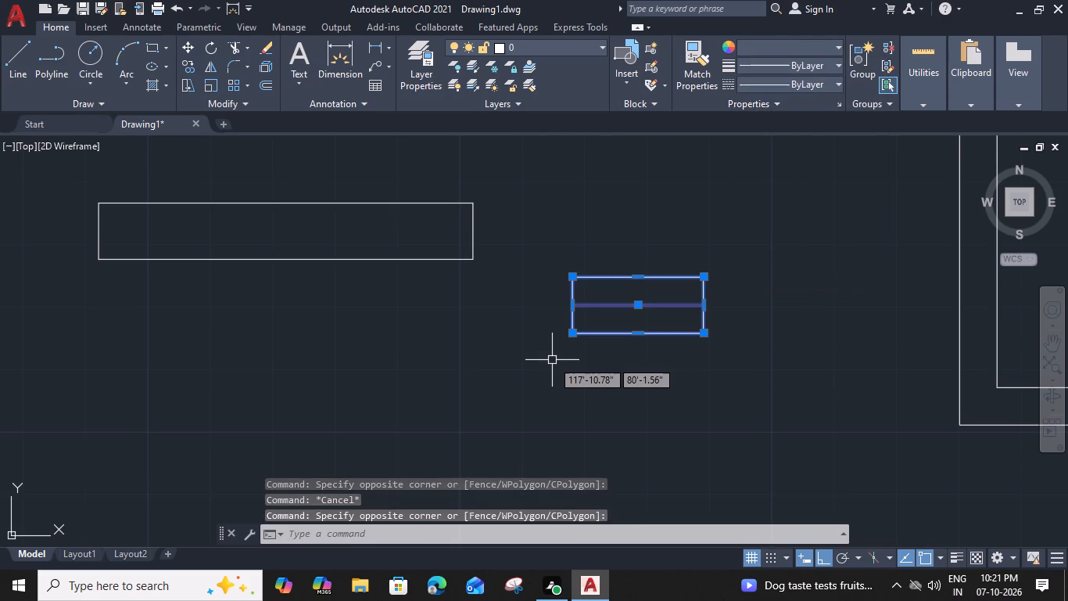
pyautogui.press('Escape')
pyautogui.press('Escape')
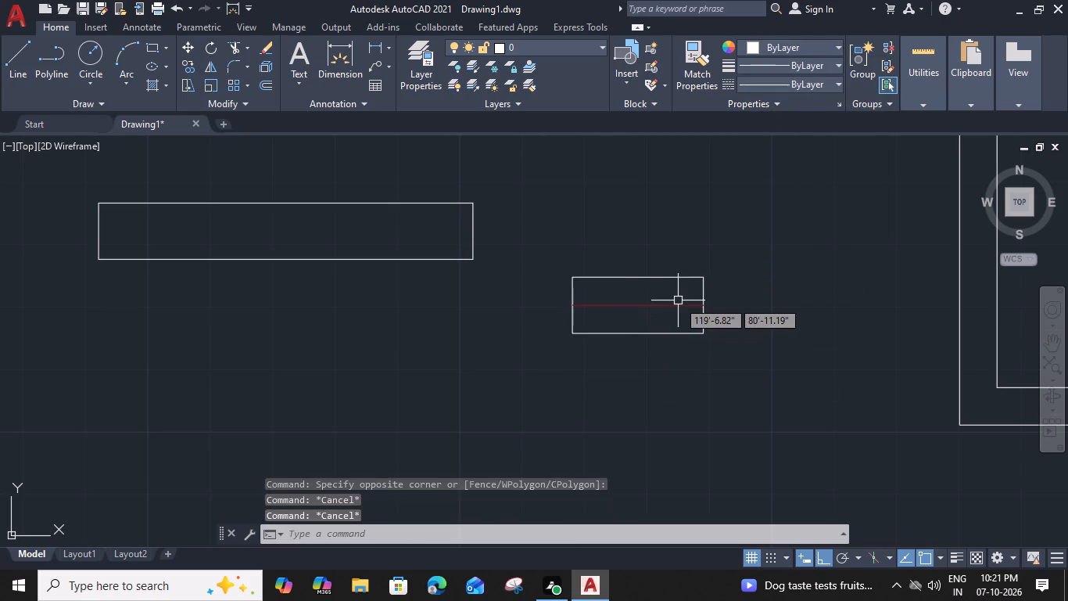
# Offset the small rectangle's red centre line by 1" both above and below it.
pyautogui.click(679, 305)
pyautogui.write('o 1"')
pyautogui.press('Return')
pyautogui.click(679, 294)
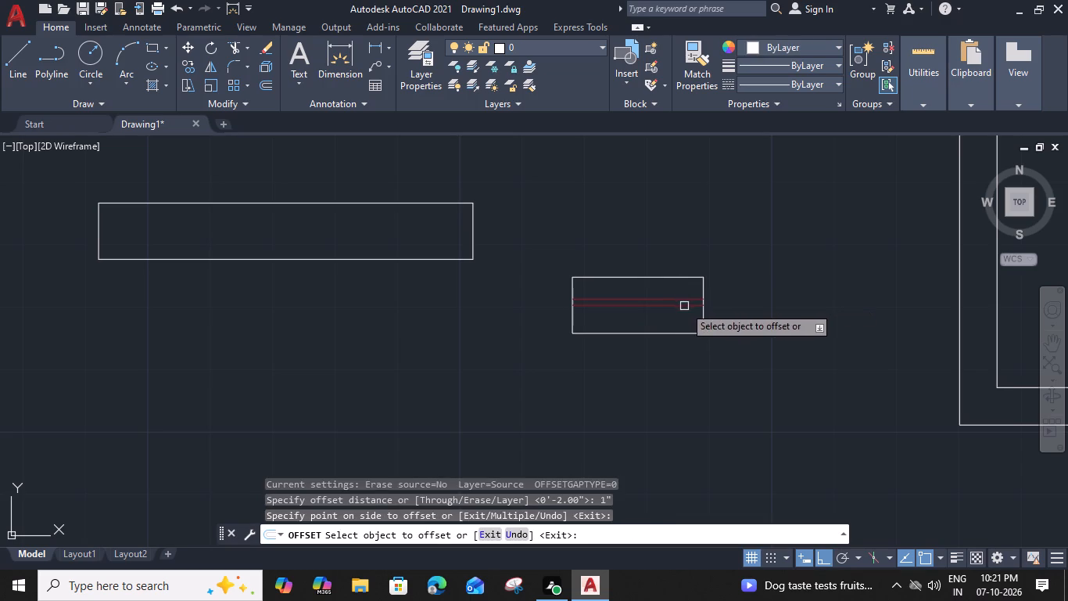
pyautogui.click(684, 306)
pyautogui.click(679, 321)
pyautogui.press('Escape')
# Group the small rectangle together with its three red lines.
pyautogui.click(724, 251)
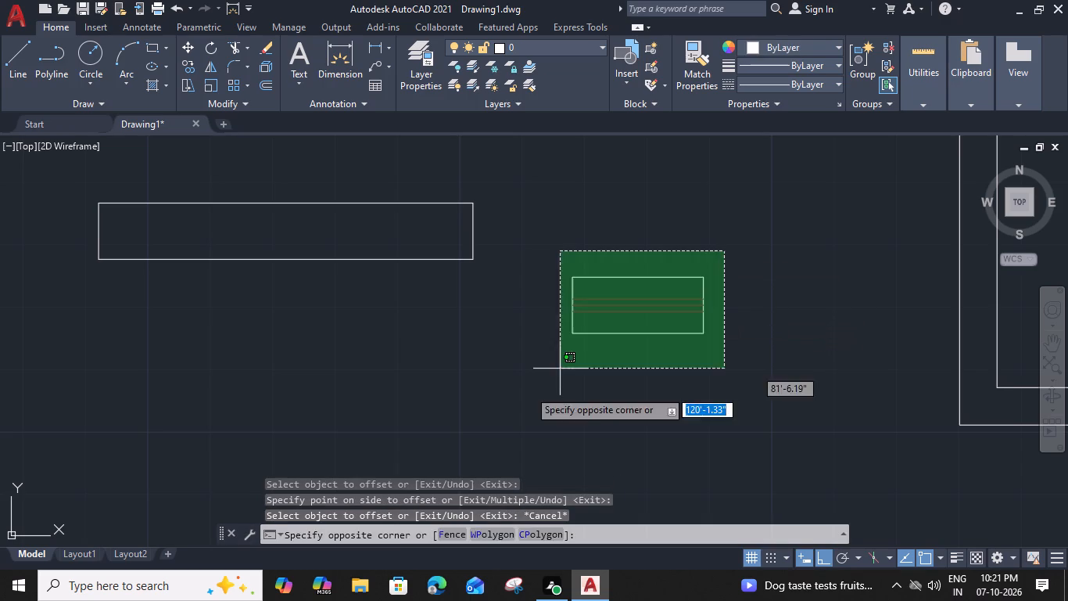
pyautogui.click(502, 398)
pyautogui.press('g')
pyautogui.press('space')
# Draw a horizontal line across the long rectangle between the midpoints of its two short sides.
pyautogui.scroll(-2, 500, 387)
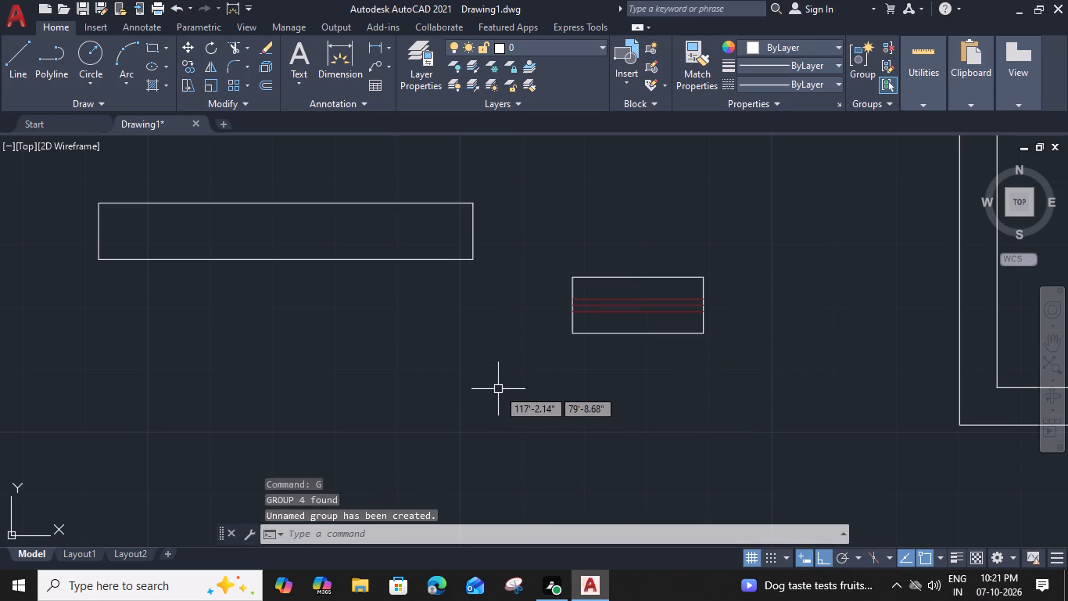
pyautogui.moveTo(393, 329); pyautogui.dragTo(417, 334, button='middle')
pyautogui.press('l')
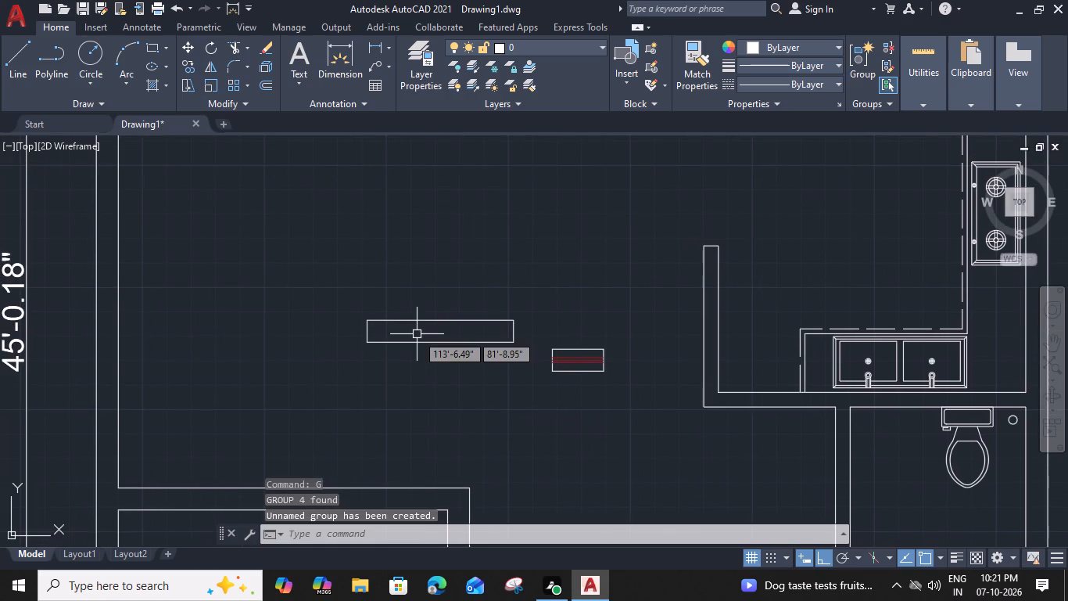
pyautogui.press('space')
pyautogui.click(370, 332)
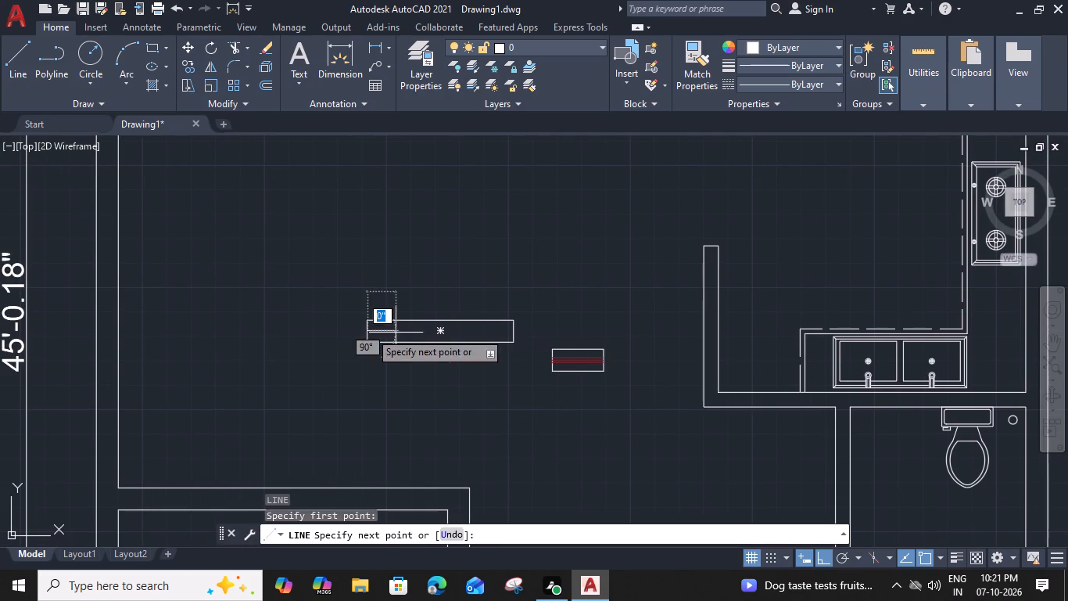
pyautogui.click(514, 333)
pyautogui.press('Escape')
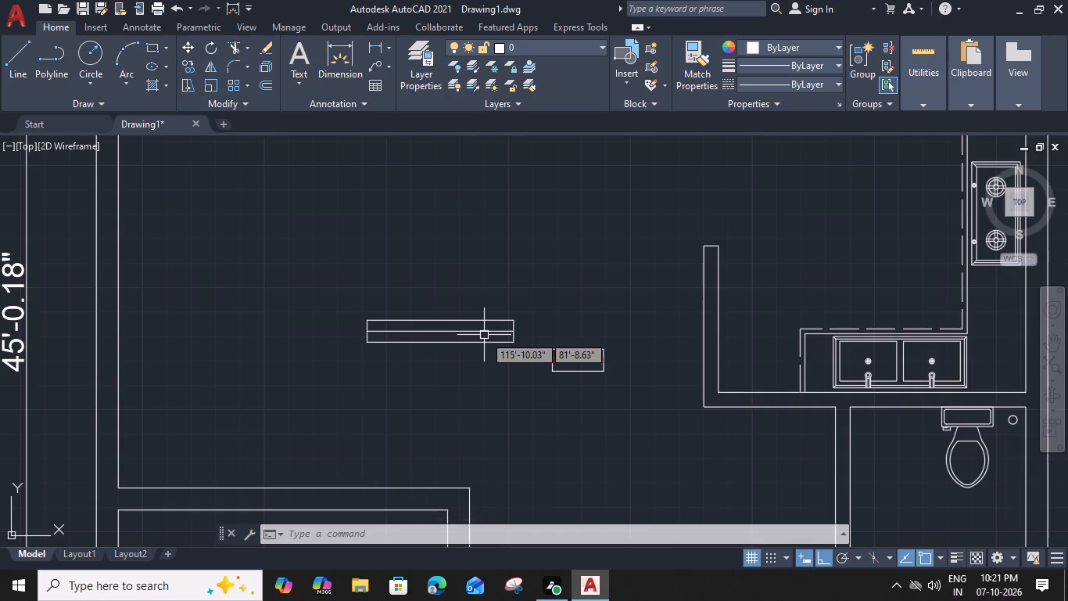
# Offset the long rectangle's centre line by 1" both above and below it.
pyautogui.click(484, 332)
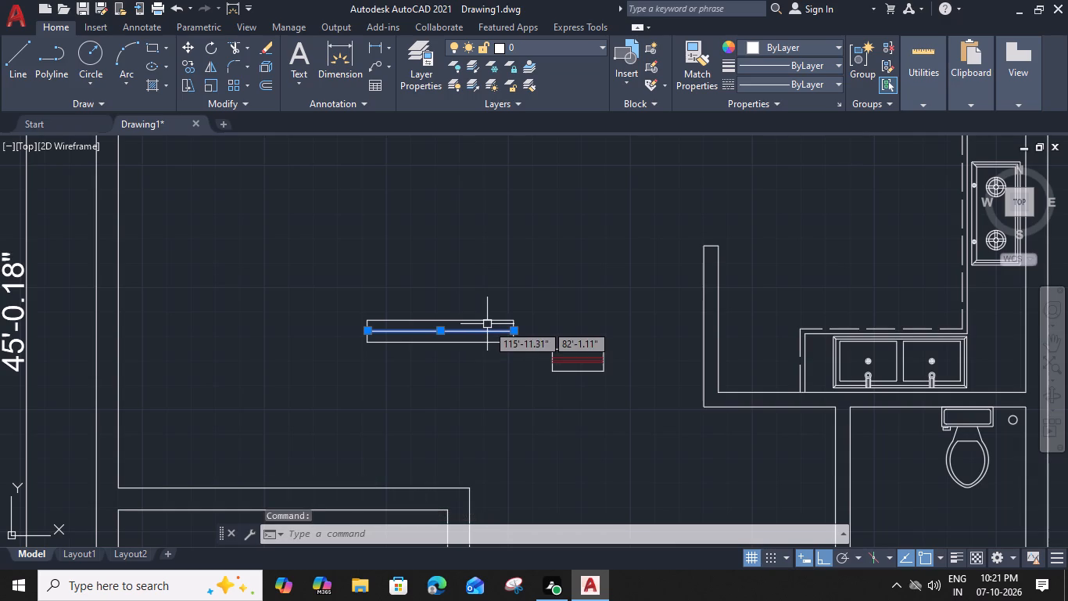
pyautogui.write('o 1')
pyautogui.hotkey('shift', '"')
pyautogui.press('Return')
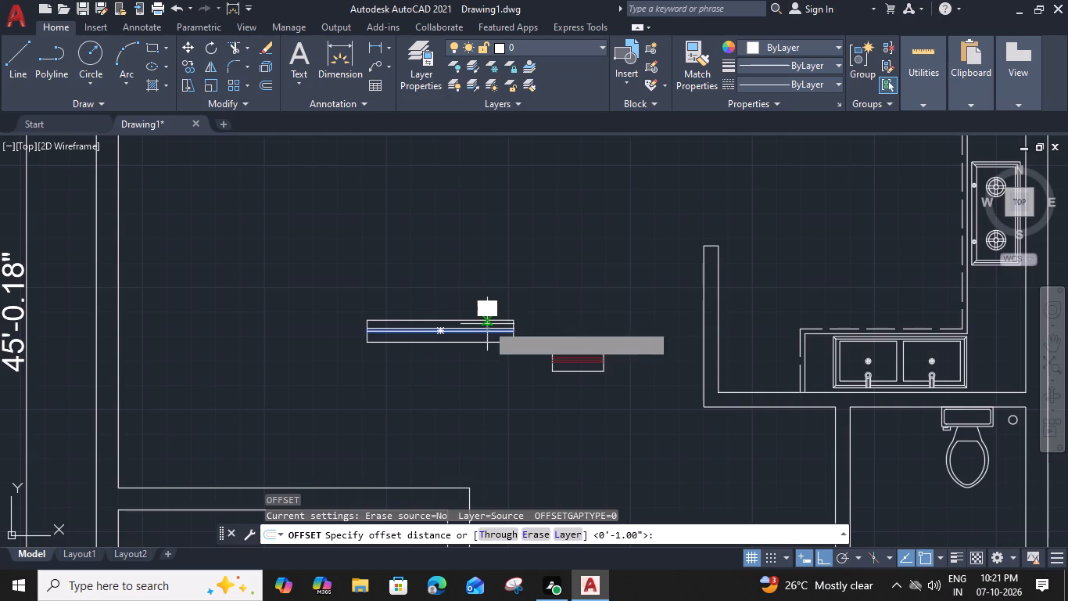
pyautogui.scroll(3, 487, 324)
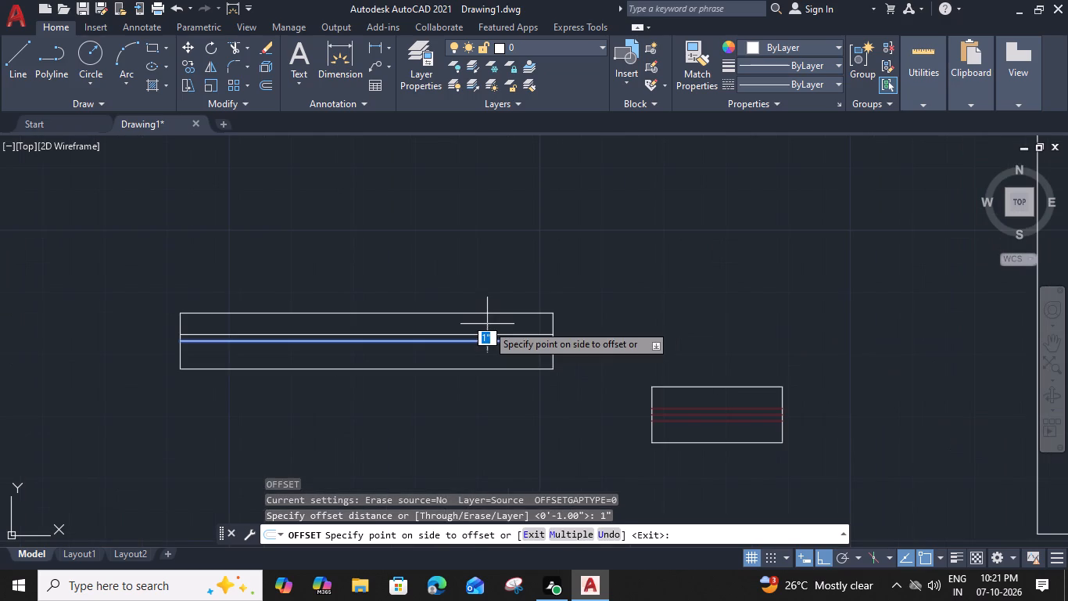
pyautogui.click(487, 324)
pyautogui.click(491, 342)
pyautogui.click(491, 354)
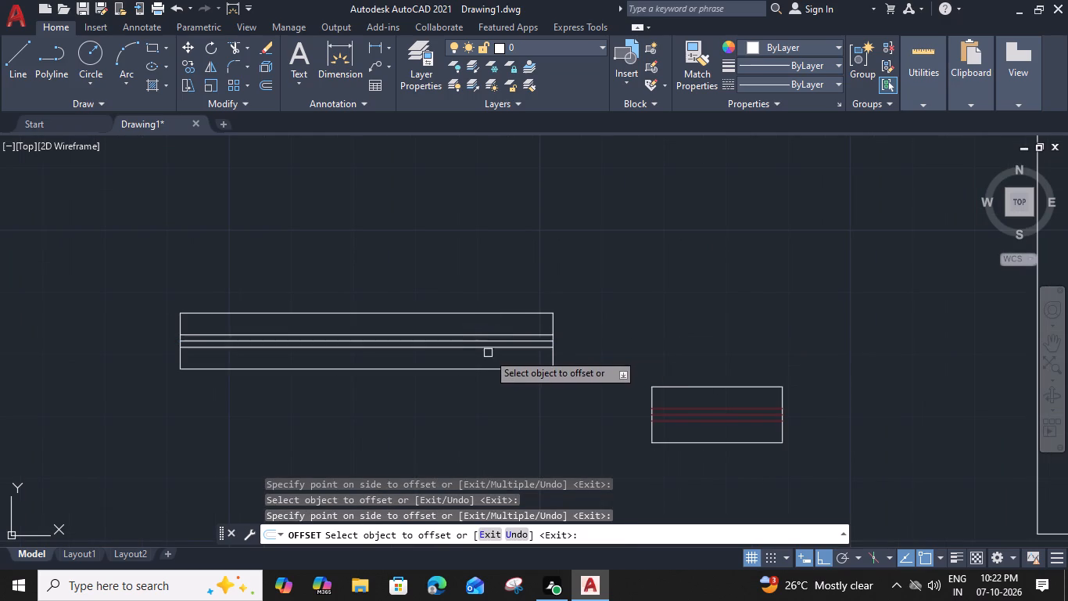
pyautogui.press('Escape')
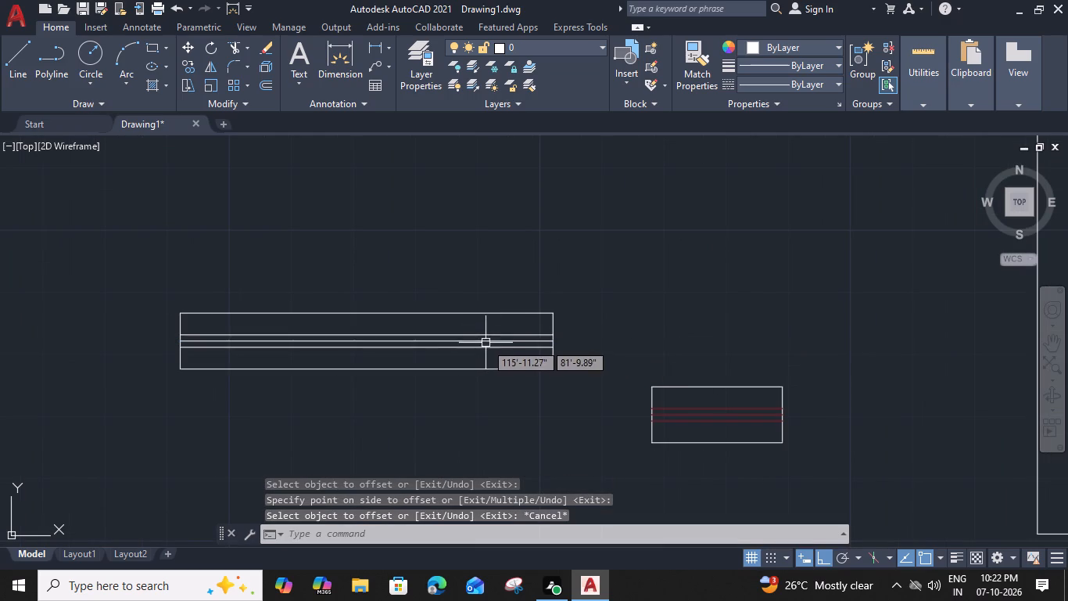
# Erase the original centre line of the long rectangle, keeping the two offset lines.
pyautogui.click(488, 341)
pyautogui.press('Delete')
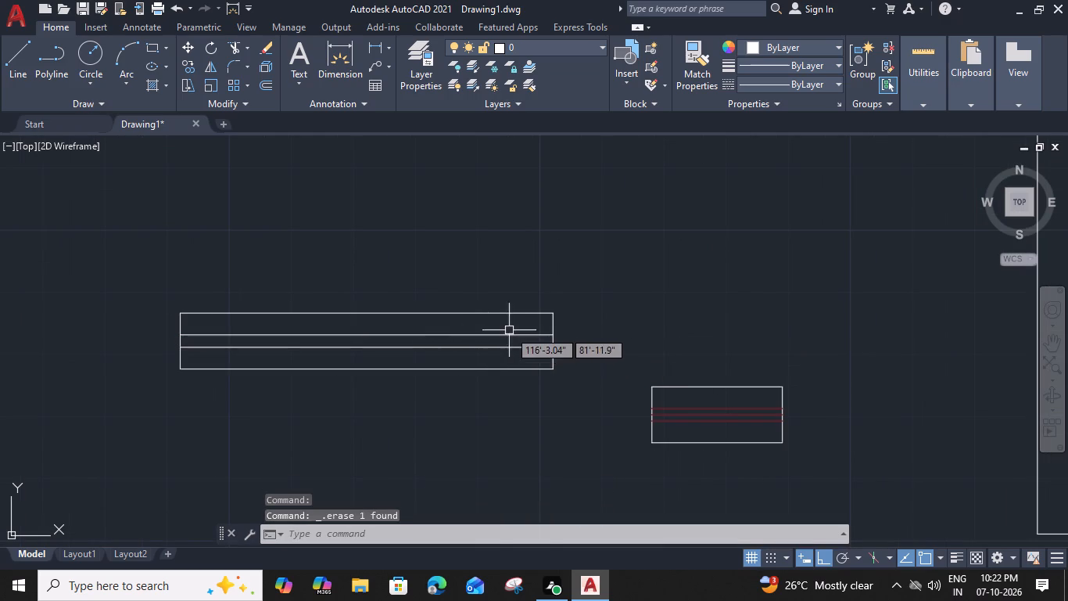
# Set the colour of the two lines inside the long rectangle to dark red 153,27,30.
pyautogui.click(509, 330)
pyautogui.click(486, 355)
pyautogui.click(785, 55)
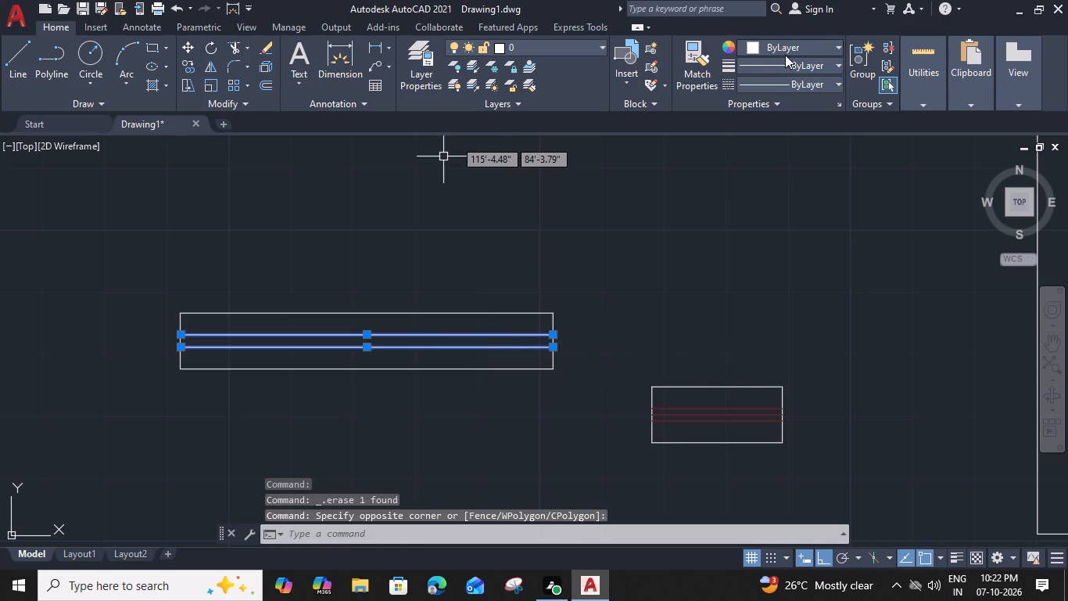
pyautogui.click(792, 113)
# Group the two red lines, and group them again together with the long rectangle around them.
pyautogui.scroll(-2, 577, 308)
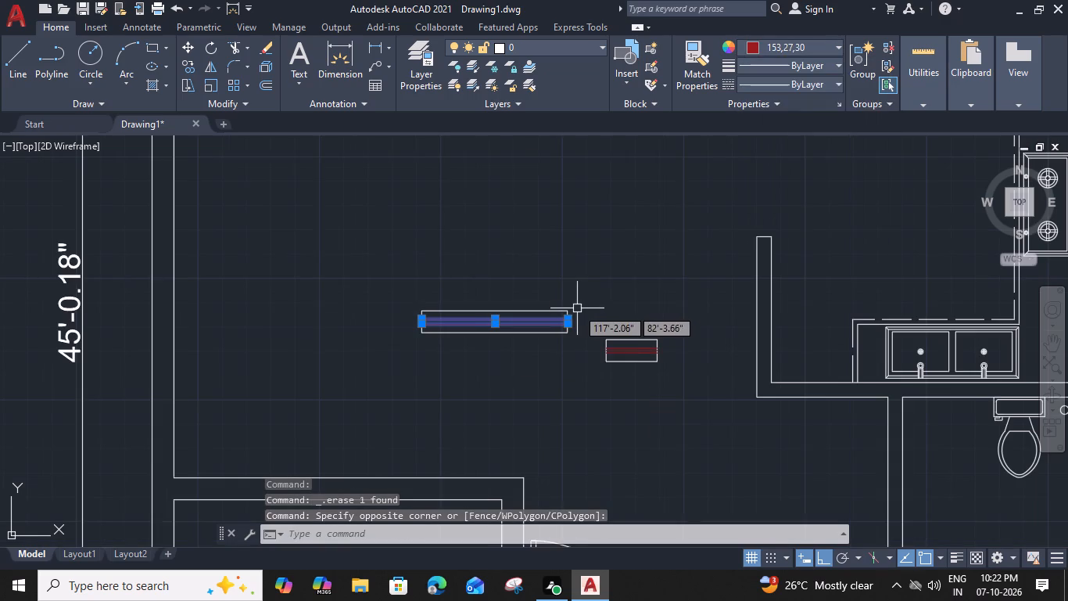
pyautogui.moveTo(580, 307); pyautogui.dragTo(644, 308, button='middle')
pyautogui.scroll(1, 636, 302)
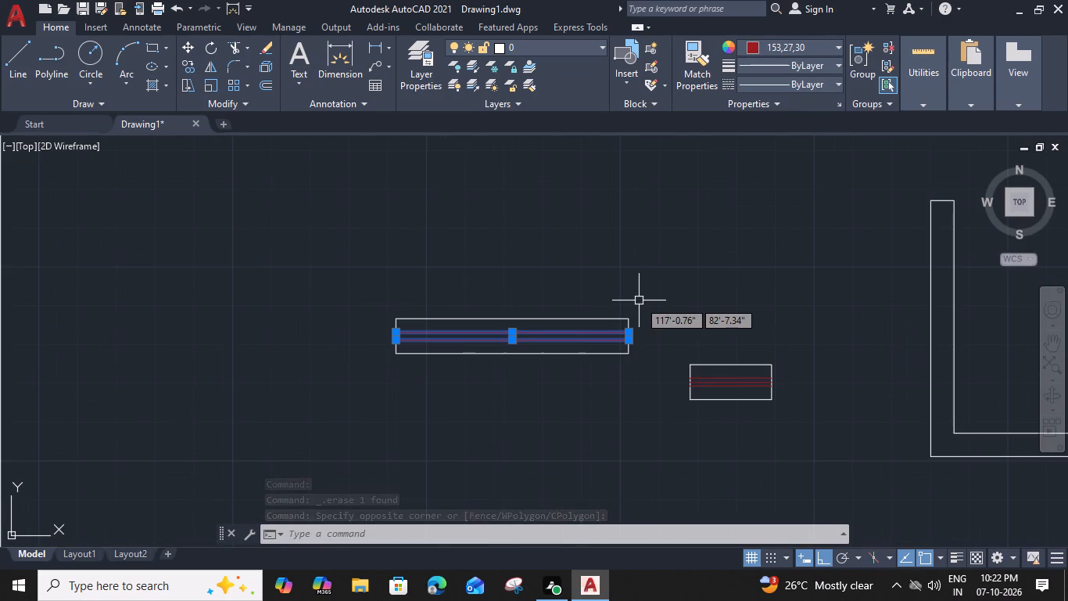
pyautogui.press('g')
pyautogui.press('space')
pyautogui.click(637, 299)
pyautogui.click(359, 401)
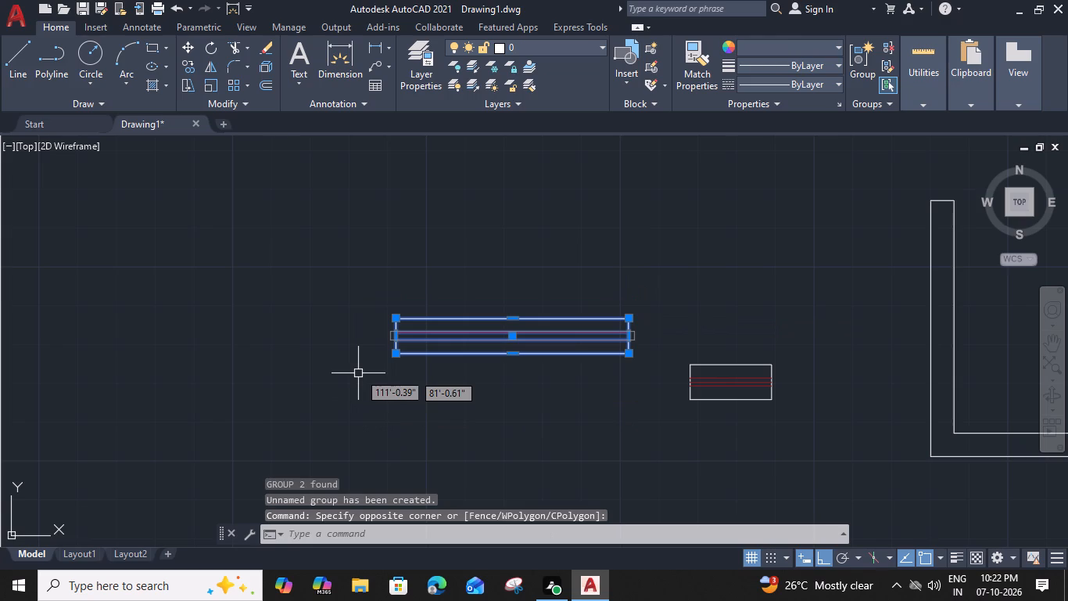
pyautogui.write('g')
pyautogui.press('space')
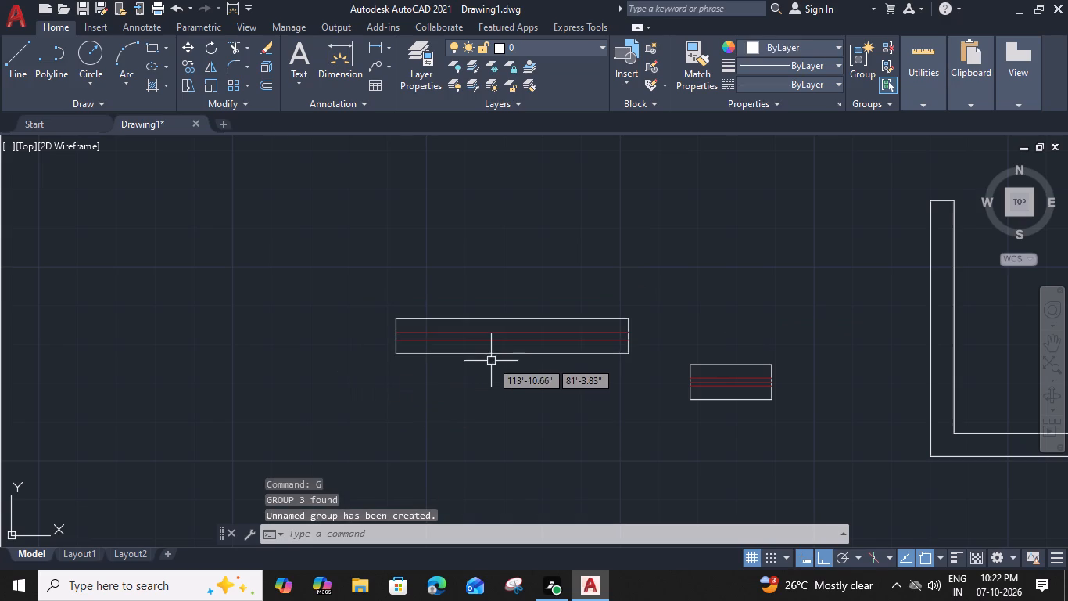
# Copy the long window symbol from its bottom-edge midpoint into the top outer wall of both bedrooms.
pyautogui.click(499, 354)
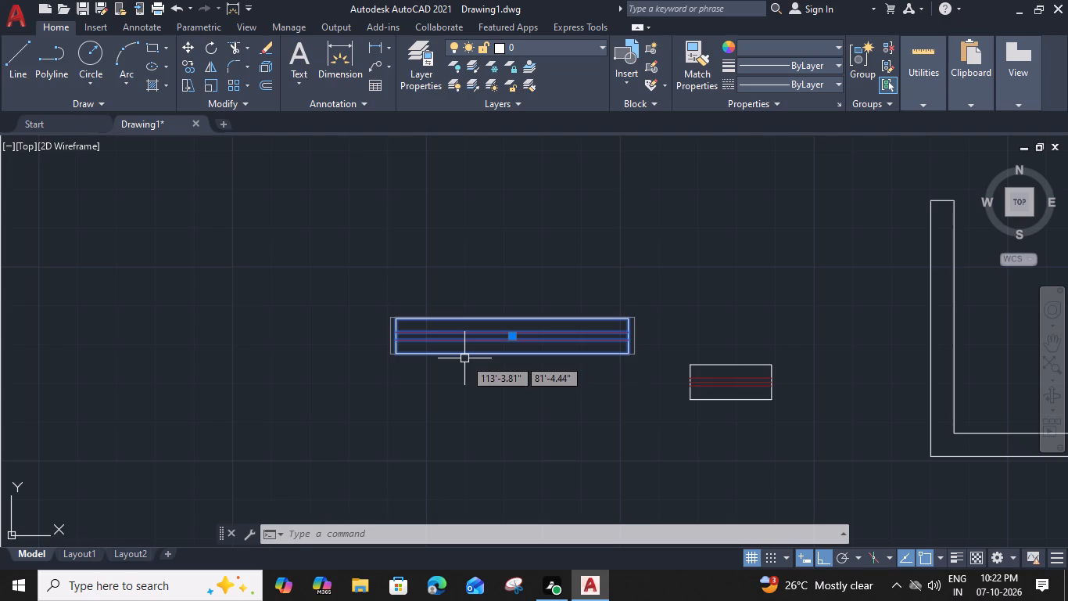
pyautogui.write('co')
pyautogui.press('space')
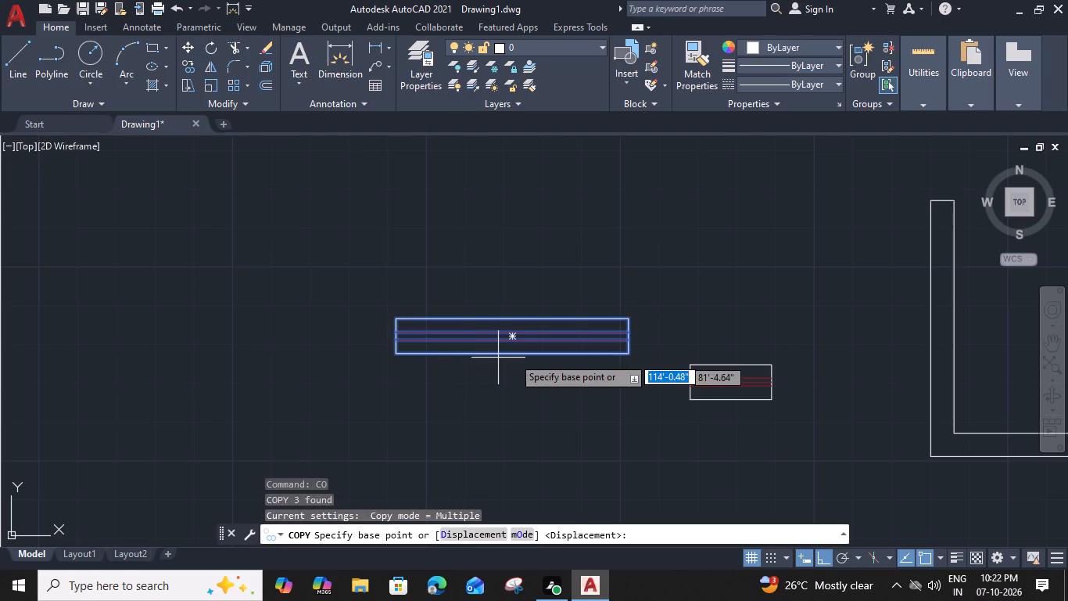
pyautogui.click(511, 354)
pyautogui.scroll(-3, 511, 354)
pyautogui.moveTo(476, 314); pyautogui.dragTo(529, 488, button='middle')
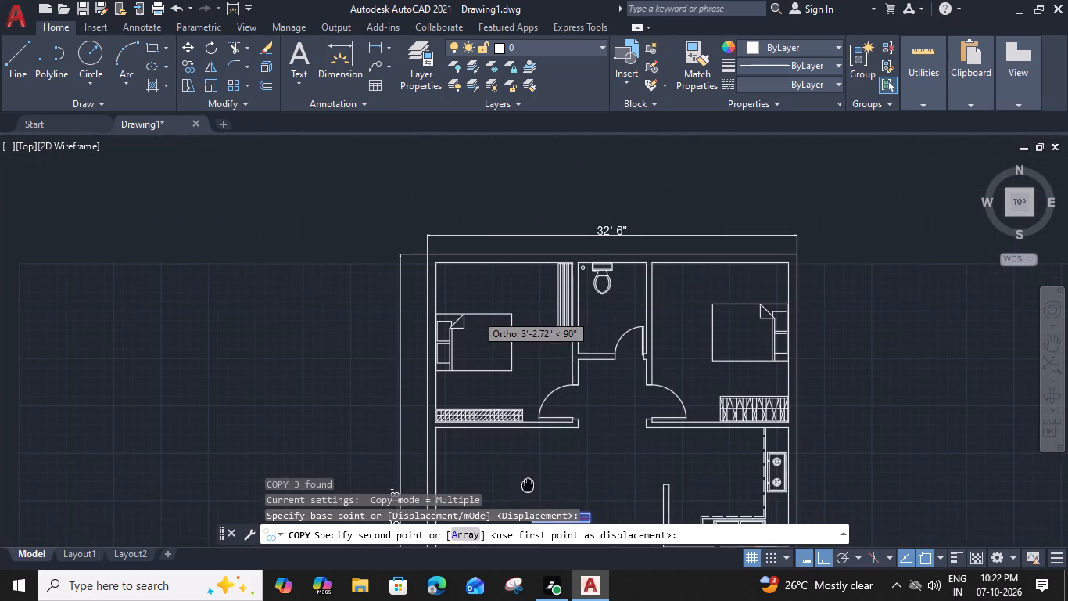
pyautogui.moveTo(529, 488); pyautogui.dragTo(531, 491, button='middle')
pyautogui.scroll(1, 515, 283)
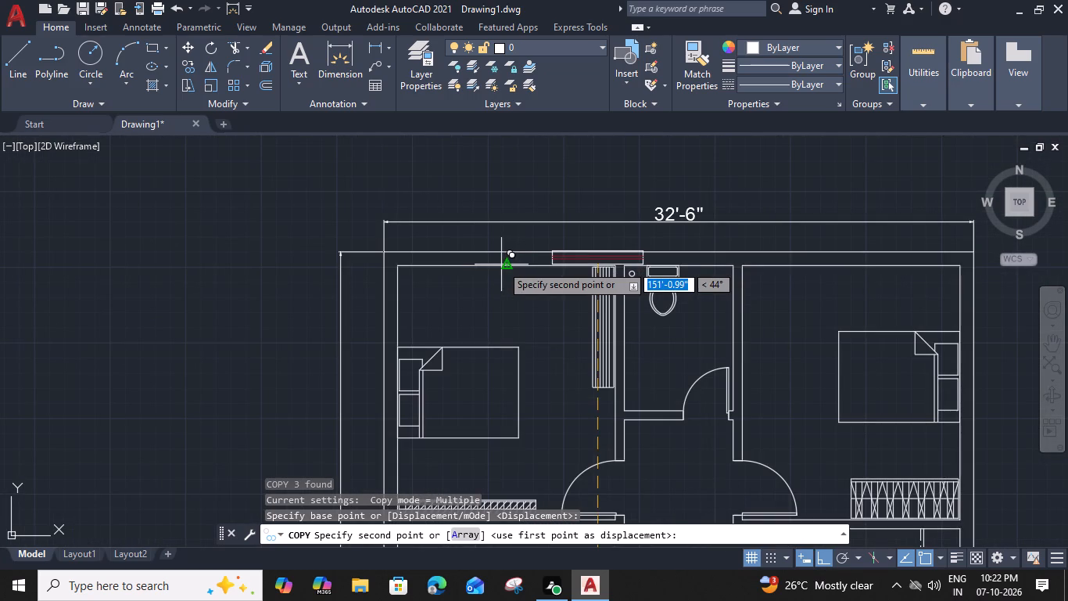
pyautogui.click(504, 265)
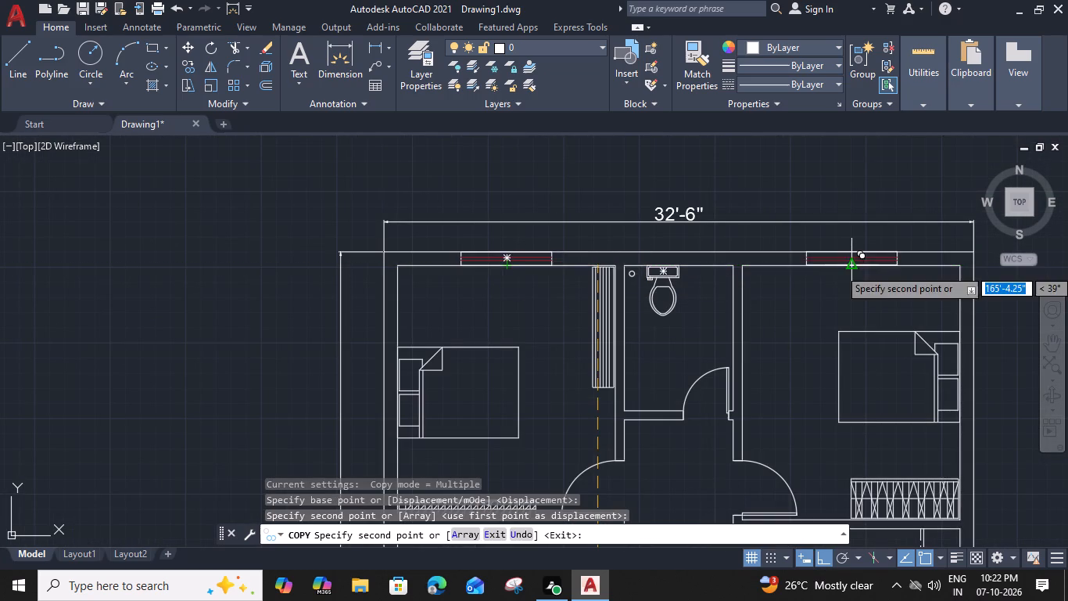
pyautogui.click(856, 268)
# Place another copy of the window symbol in the wall between the living area and the car porch.
pyautogui.scroll(-2, 852, 271)
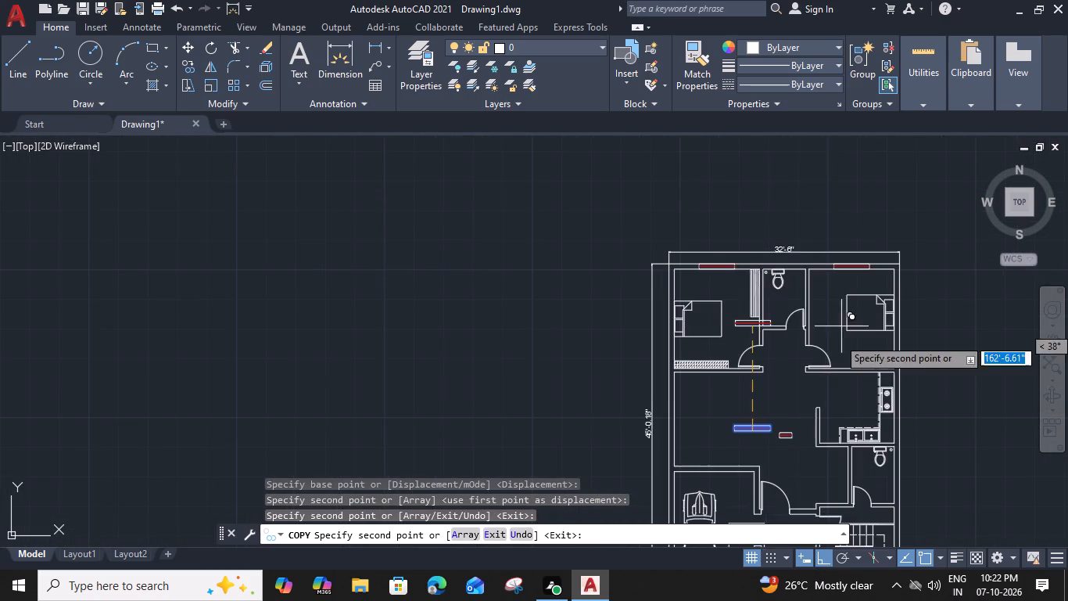
pyautogui.moveTo(823, 390); pyautogui.dragTo(854, 225, button='middle')
pyautogui.scroll(1, 762, 304)
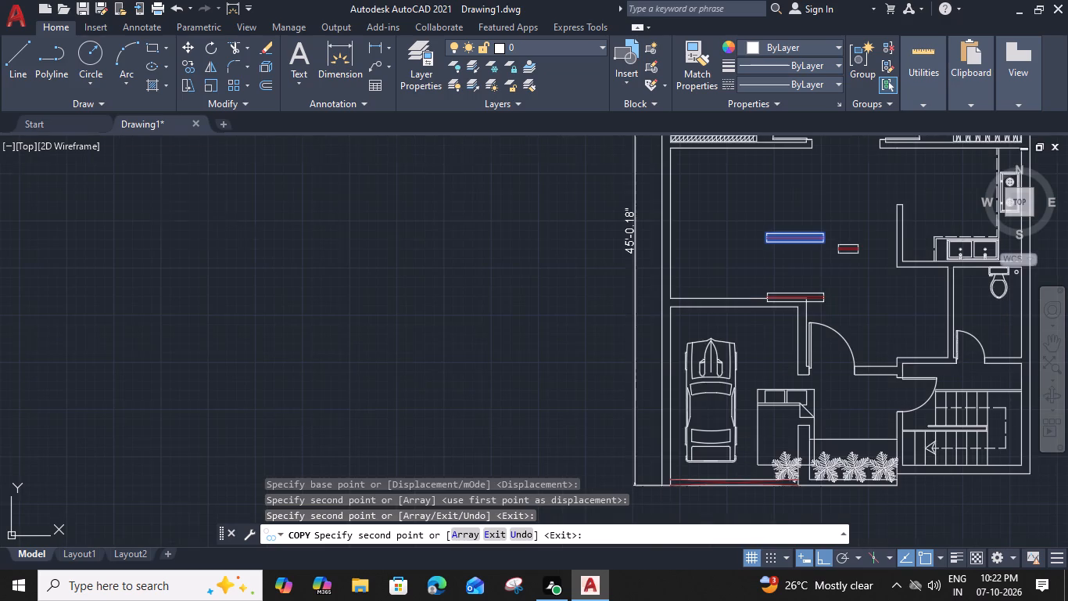
pyautogui.click(735, 307)
pyautogui.scroll(-2, 735, 307)
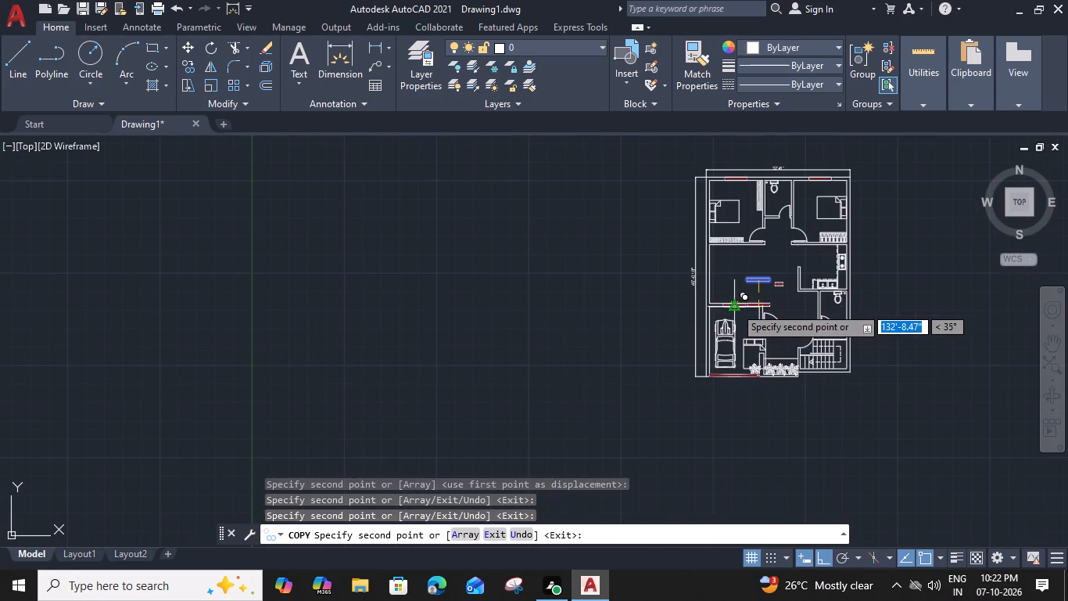
pyautogui.moveTo(750, 319); pyautogui.dragTo(701, 286, button='middle')
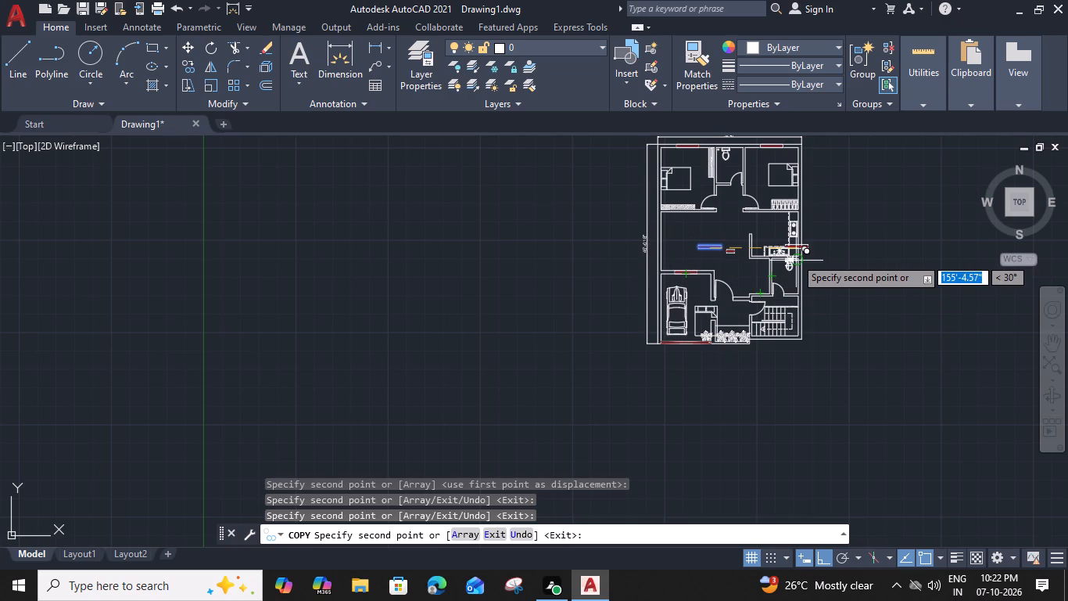
pyautogui.press('Escape')
# Copy the short ventilator symbol from its bottom-edge midpoint into the outer wall of the bathroom between the bedrooms.
pyautogui.scroll(3, 747, 243)
pyautogui.click(728, 250)
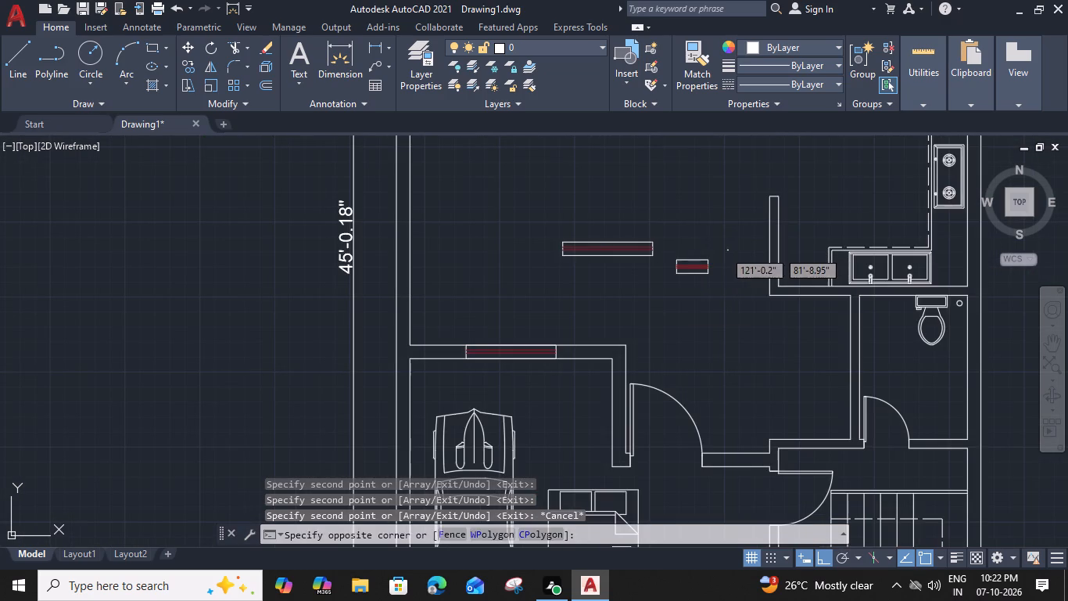
pyautogui.click(679, 293)
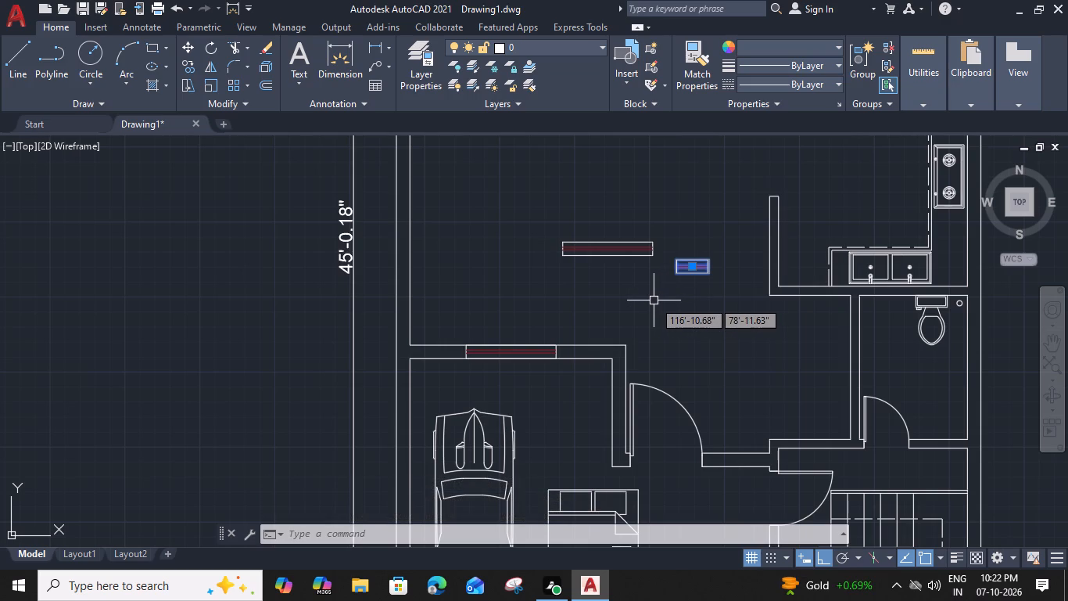
pyautogui.write('co')
pyautogui.press('space')
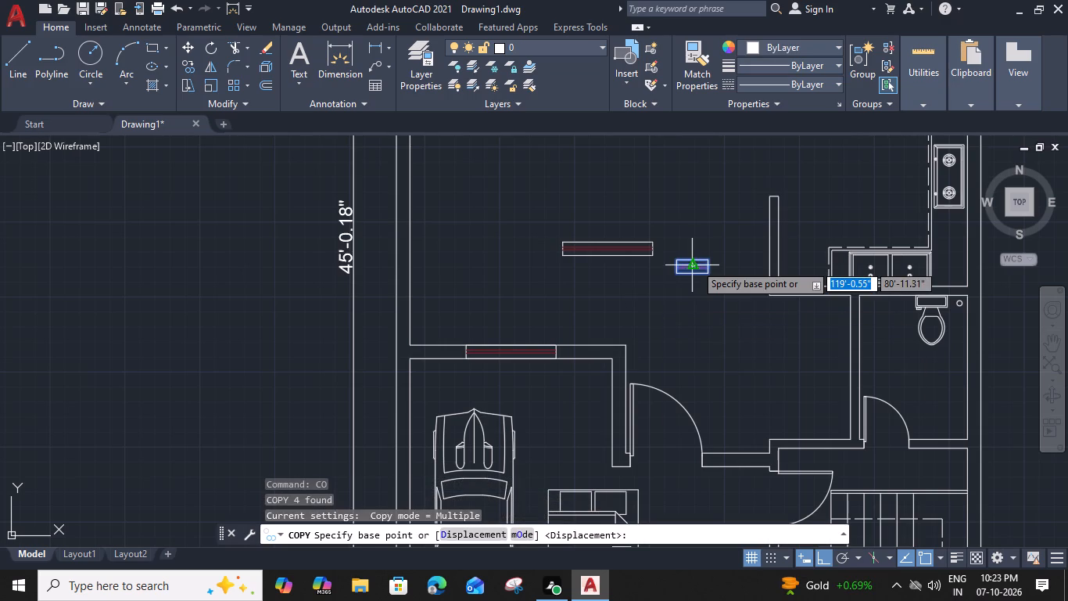
pyautogui.scroll(2, 695, 264)
pyautogui.click(692, 286)
pyautogui.scroll(-3, 692, 286)
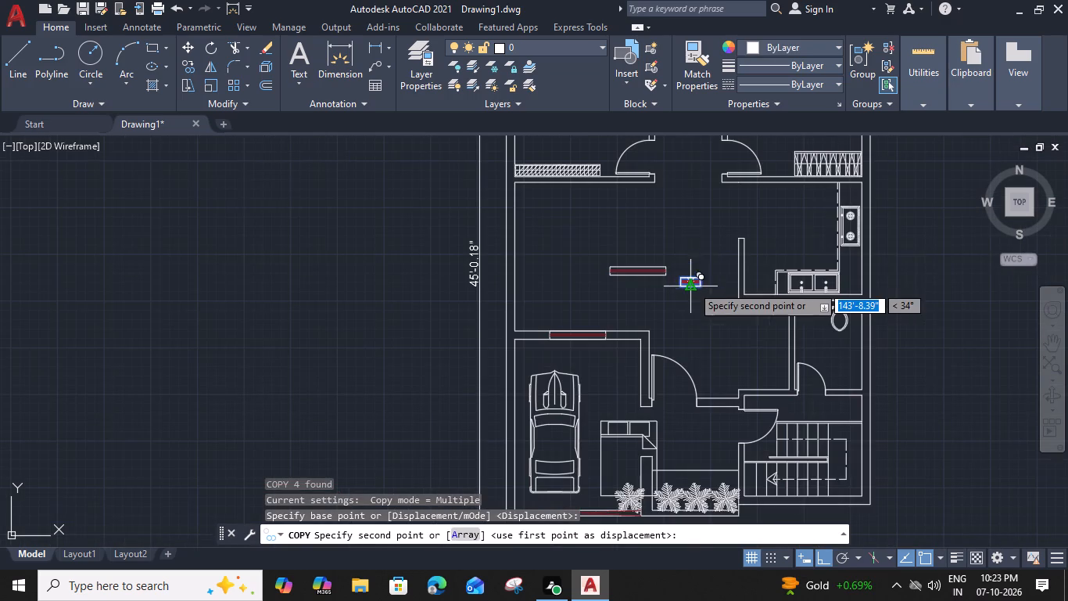
pyautogui.moveTo(686, 214); pyautogui.dragTo(658, 408, button='middle')
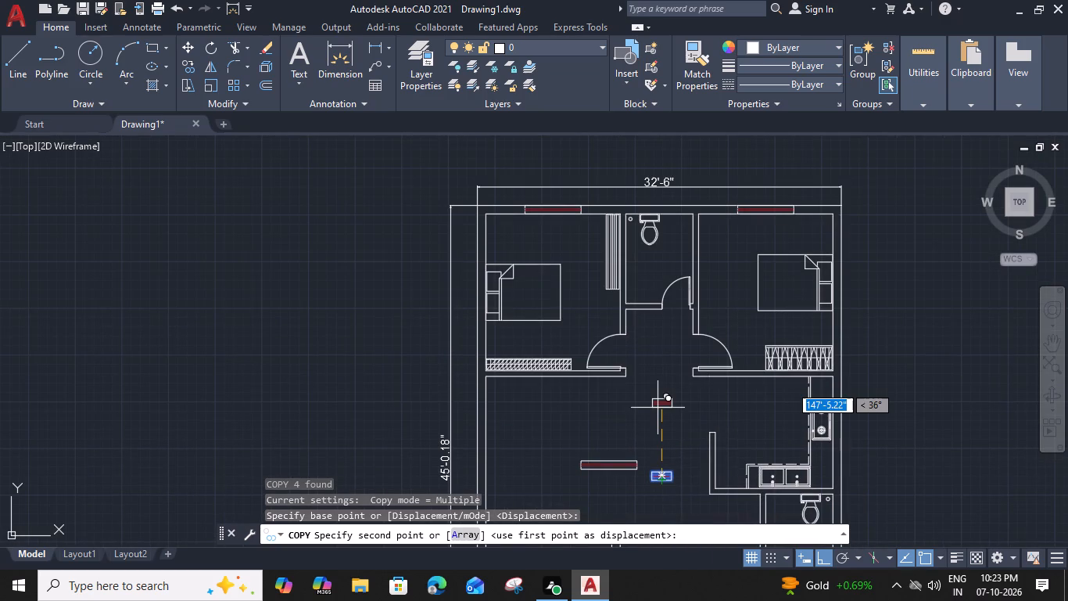
pyautogui.scroll(3, 661, 209)
pyautogui.click(665, 225)
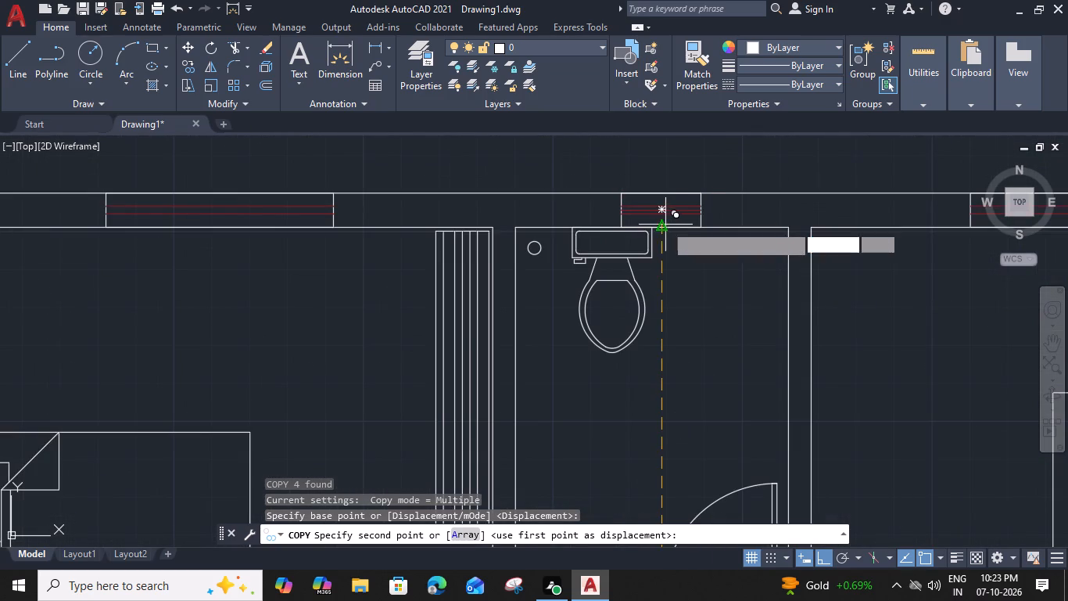
pyautogui.press('Escape')
# Rotate the loose ventilator symbol in the living area by 90° about its lower-right corner so it stands vertical.
pyautogui.scroll(-3, 668, 252)
pyautogui.moveTo(664, 381); pyautogui.dragTo(663, 381, button='middle')
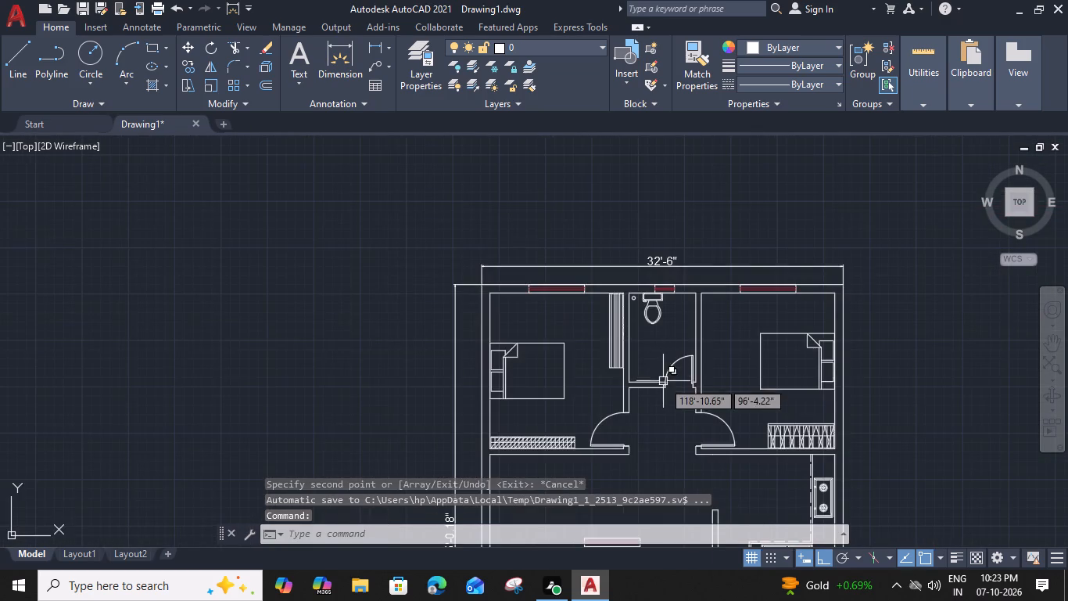
pyautogui.moveTo(663, 381); pyautogui.dragTo(649, 203, button='middle')
pyautogui.click(673, 363)
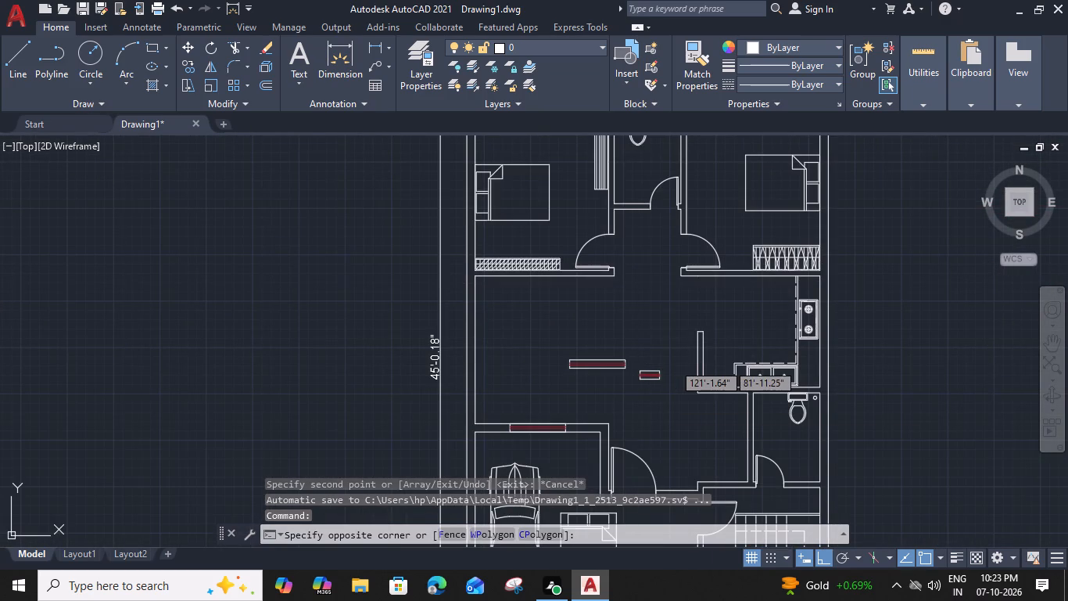
pyautogui.click(647, 397)
pyautogui.write('ro')
pyautogui.press('space')
pyautogui.scroll(3, 658, 386)
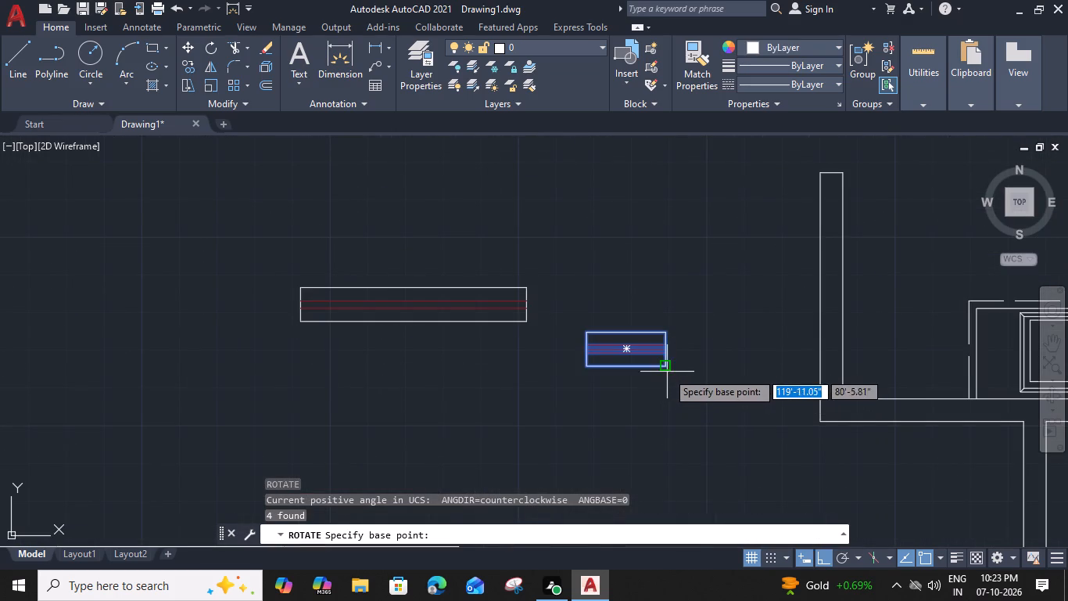
pyautogui.click(666, 365)
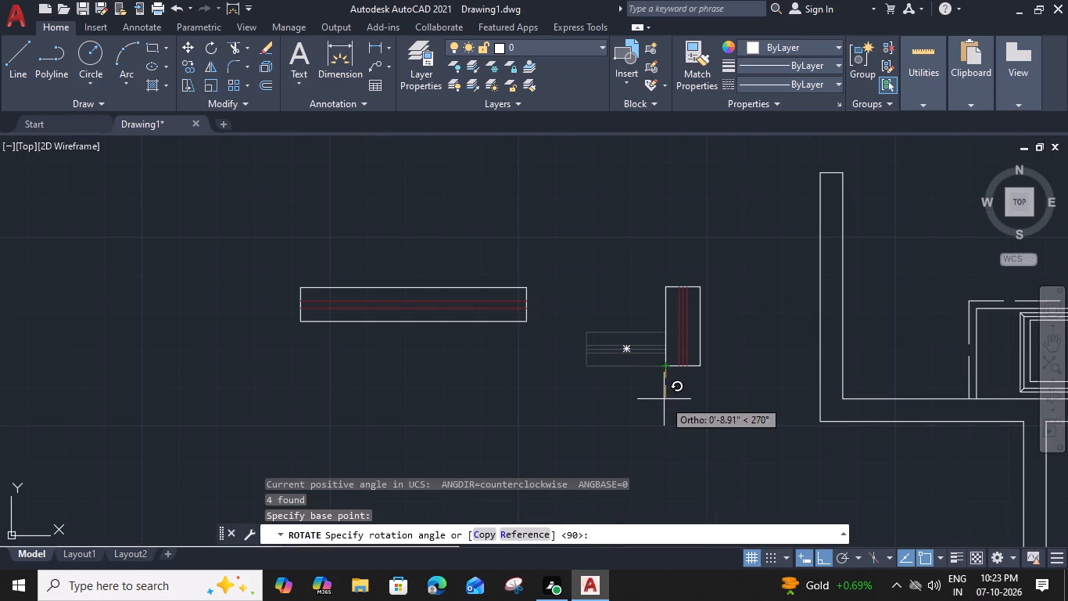
pyautogui.scroll(3, 670, 336)
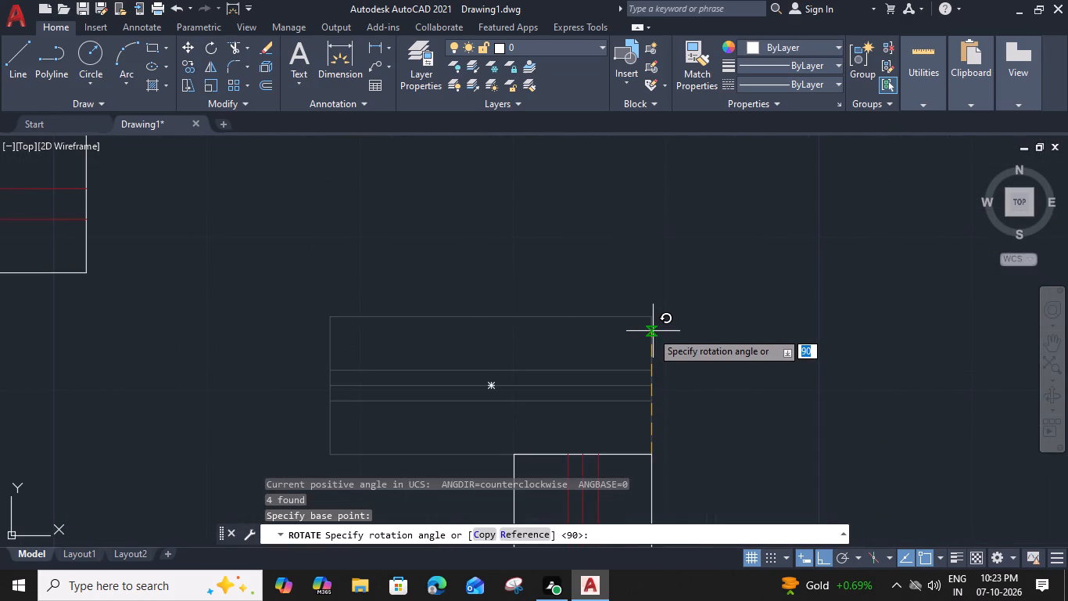
pyautogui.click(651, 331)
pyautogui.scroll(-4, 651, 331)
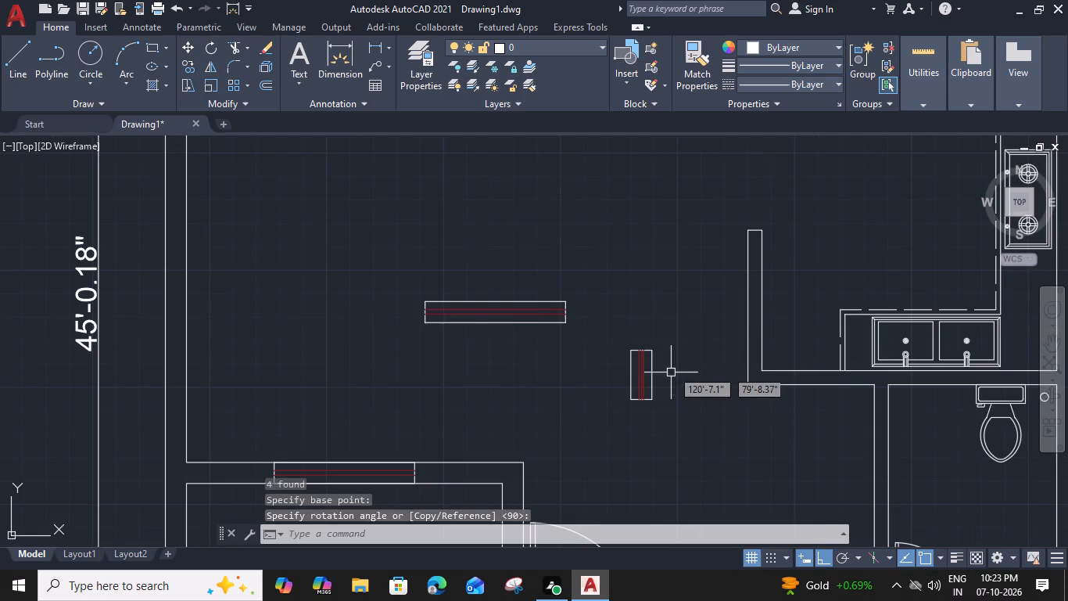
# Copy the vertical ventilator from its left-edge midpoint into the outer wall of the toilet below the kitchen.
pyautogui.click(677, 333)
pyautogui.click(579, 458)
pyautogui.write('co')
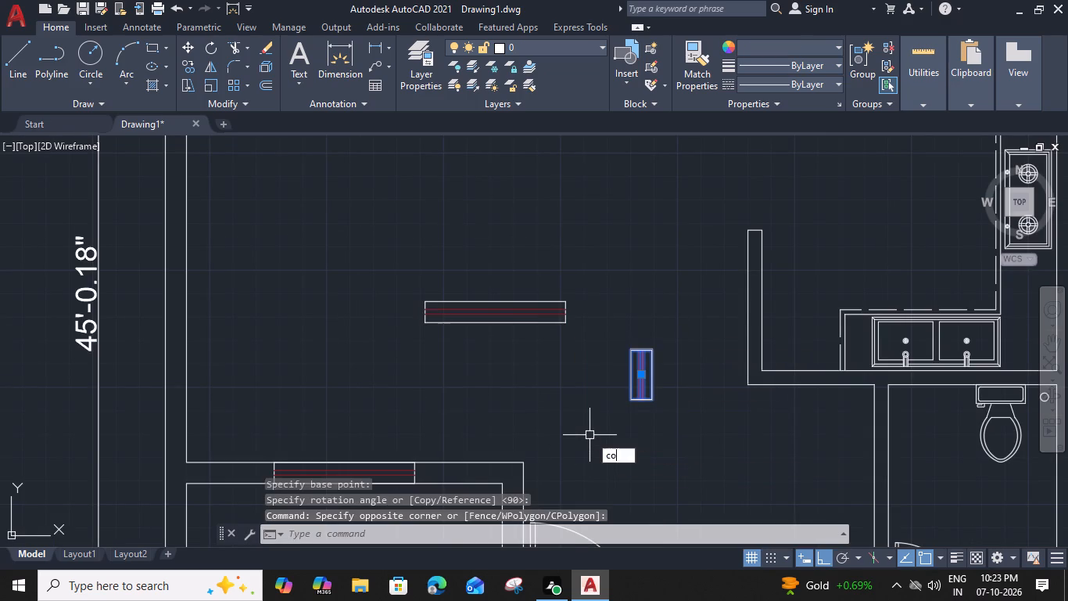
pyautogui.press('space')
pyautogui.click(627, 375)
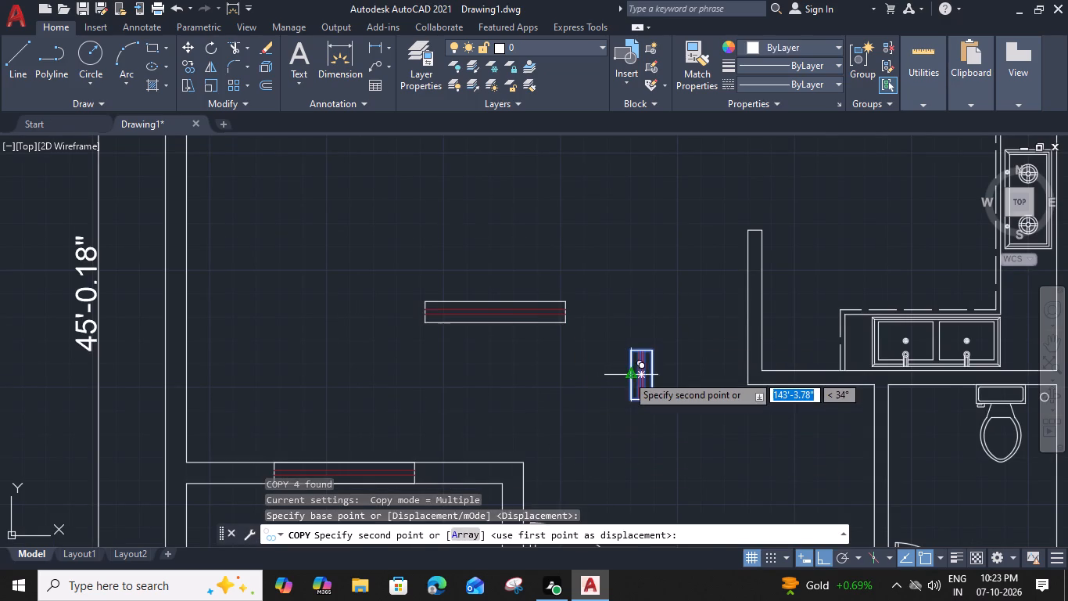
pyautogui.scroll(-3, 627, 375)
pyautogui.scroll(3, 744, 387)
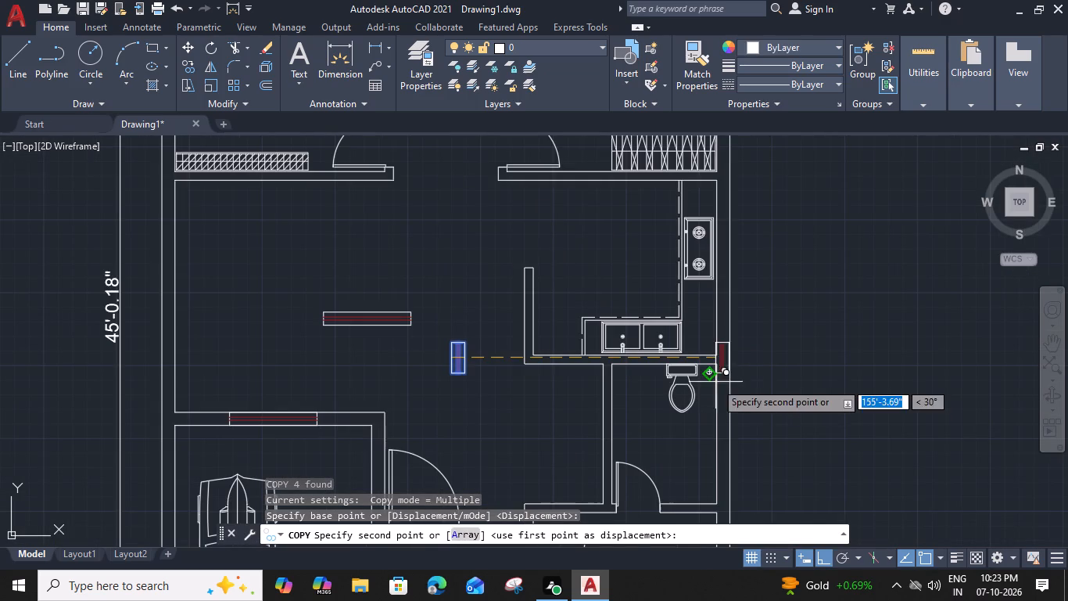
pyautogui.click(715, 393)
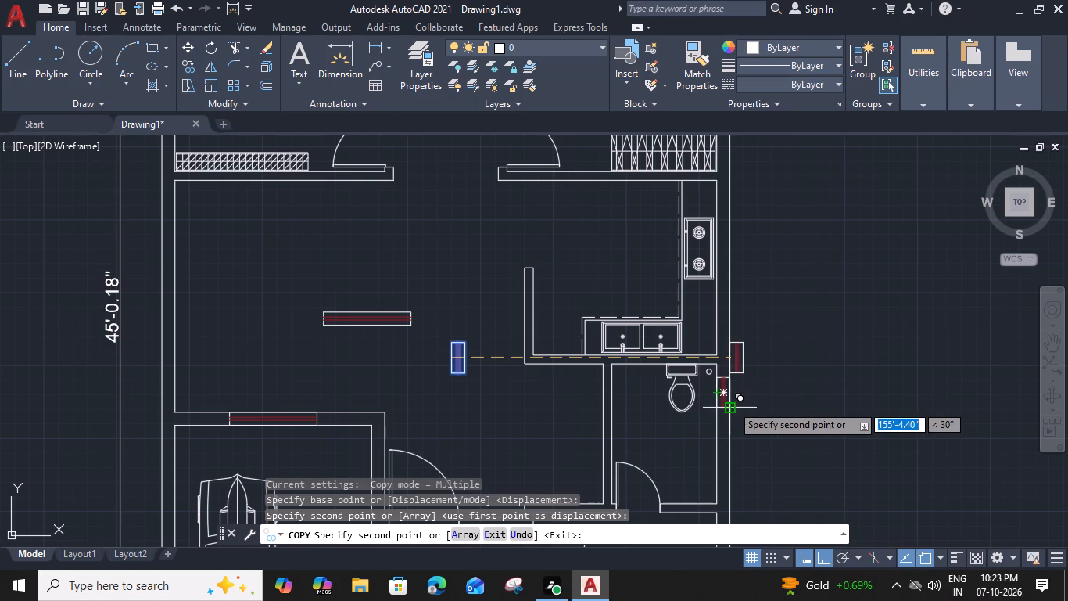
pyautogui.press('Escape')
# Erase the leftover loose ventilator symbol in the living area.
pyautogui.scroll(-2, 454, 419)
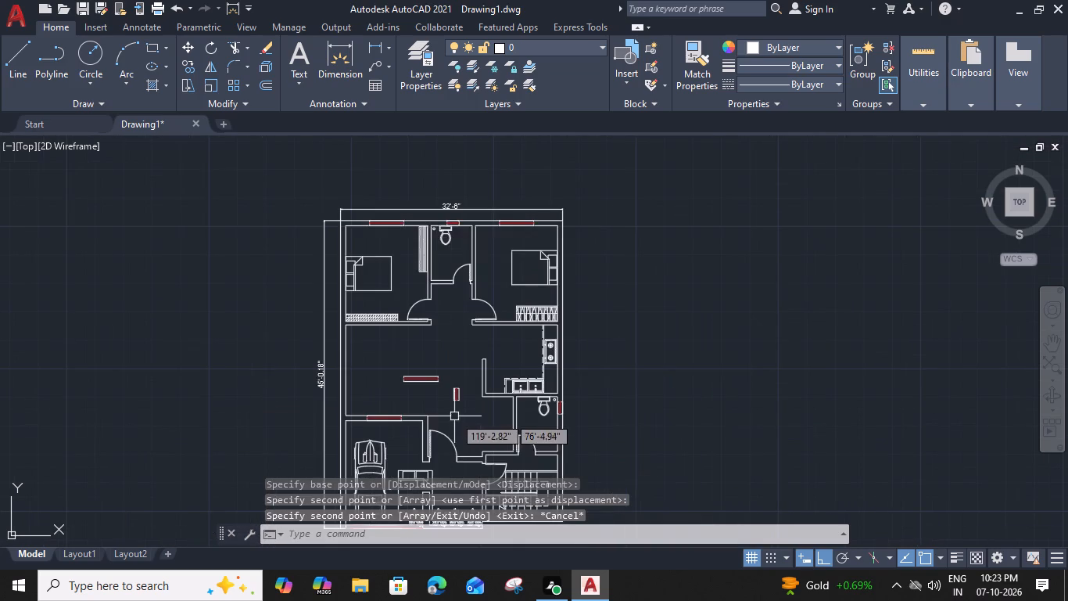
pyautogui.moveTo(454, 416); pyautogui.dragTo(617, 406, button='middle')
pyautogui.scroll(2, 606, 374)
pyautogui.click(667, 384)
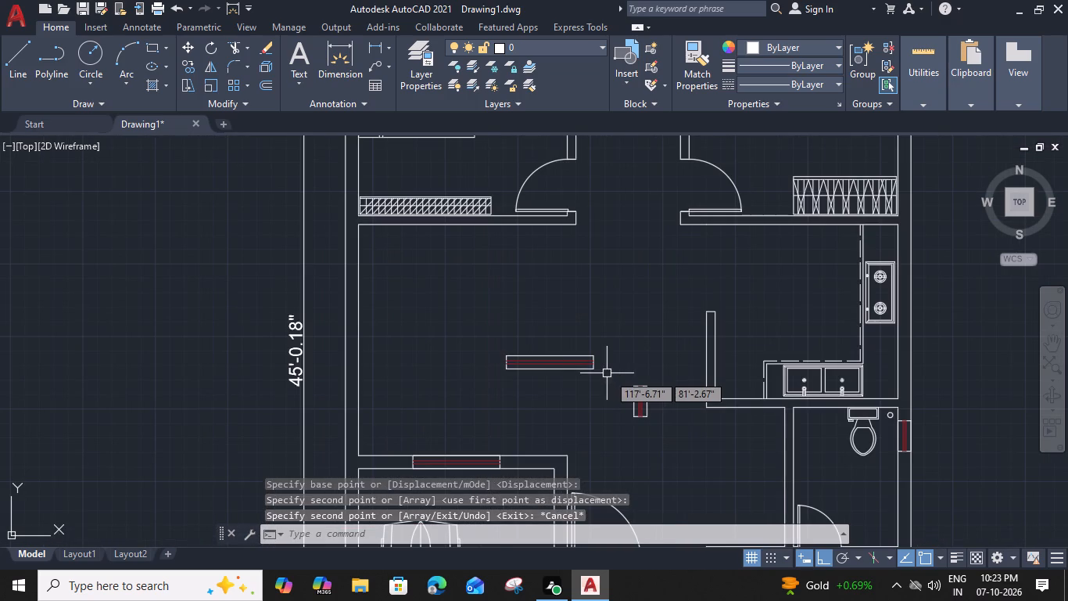
pyautogui.click(598, 449)
pyautogui.press('Delete')
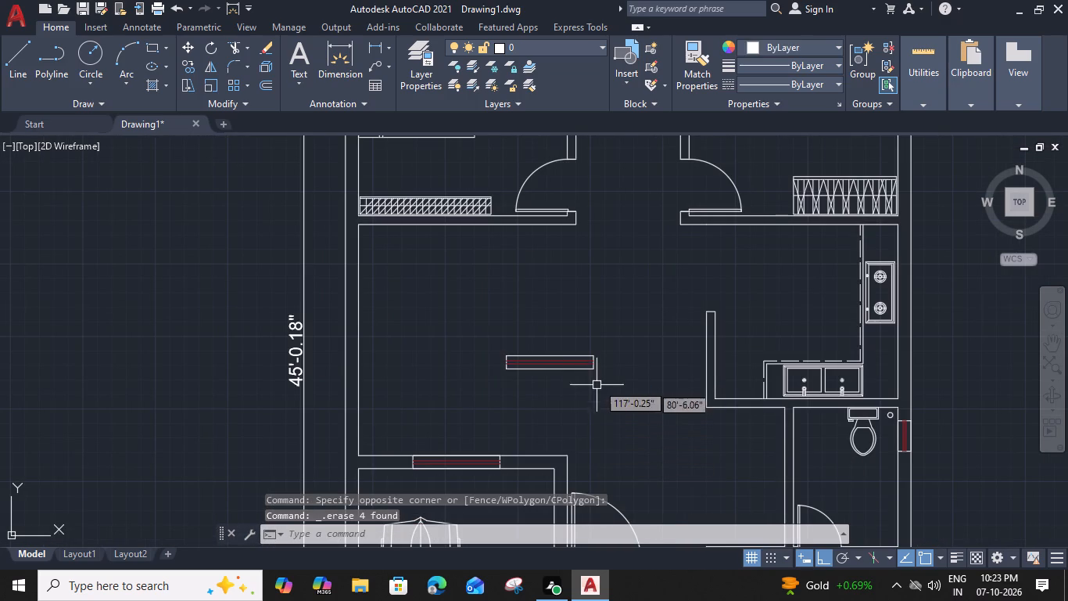
# Rotate the loose window symbol in the living area about its upper-right corner so it stands vertical.
pyautogui.moveTo(611, 336); pyautogui.dragTo(611, 340)
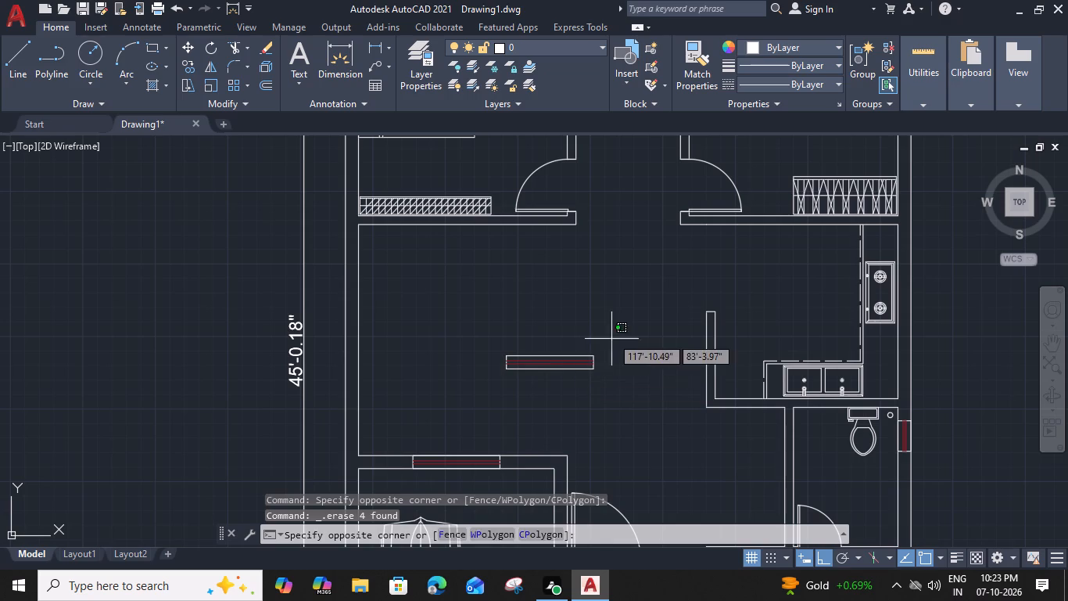
pyautogui.moveTo(611, 340); pyautogui.dragTo(604, 344)
pyautogui.click(505, 413)
pyautogui.write('ro')
pyautogui.press('space')
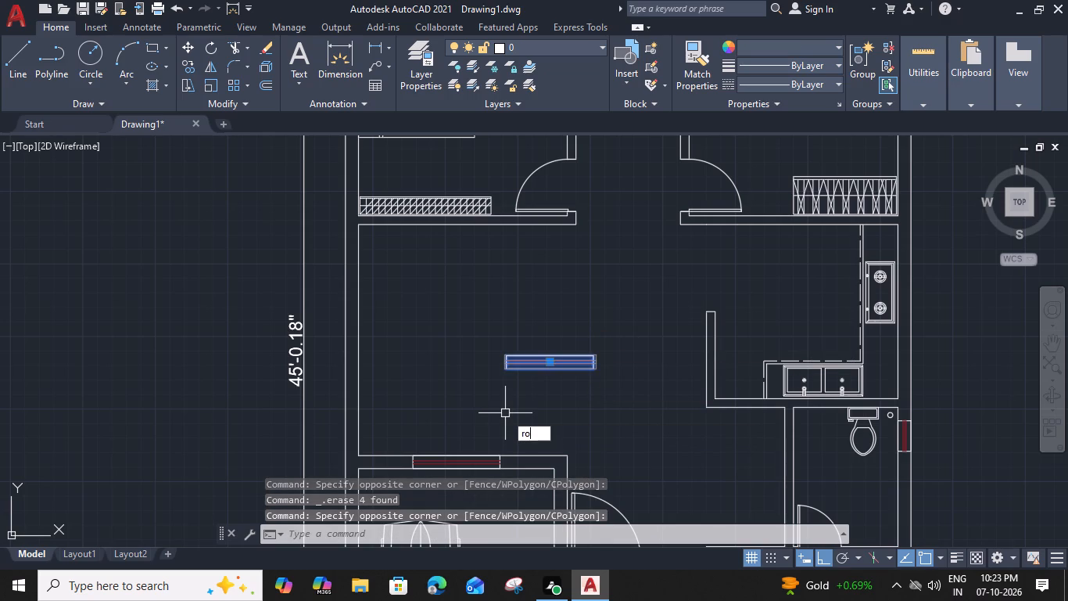
pyautogui.click(591, 357)
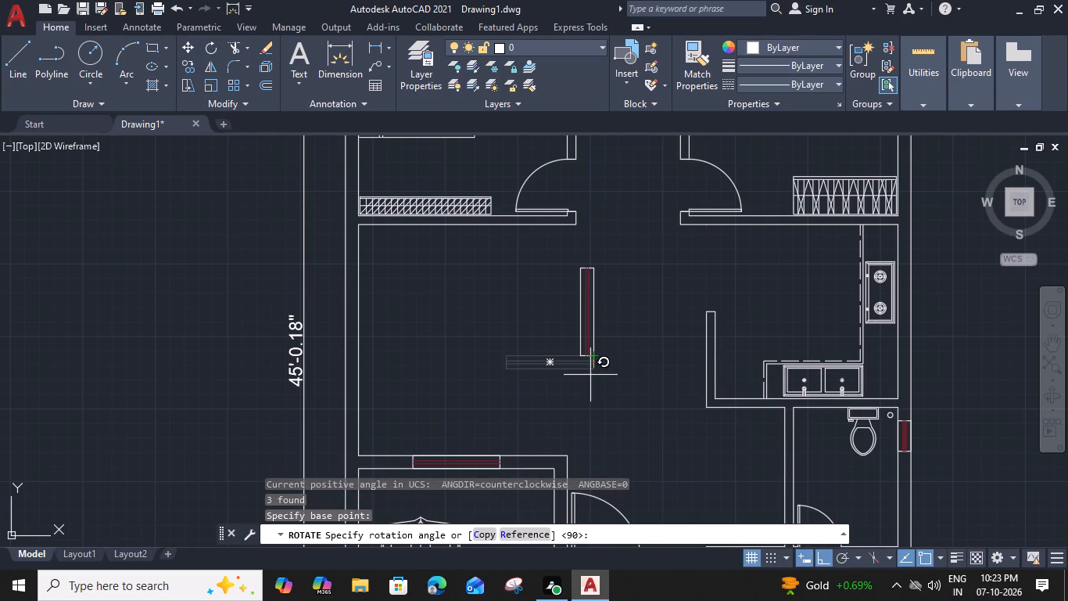
pyautogui.scroll(3, 592, 372)
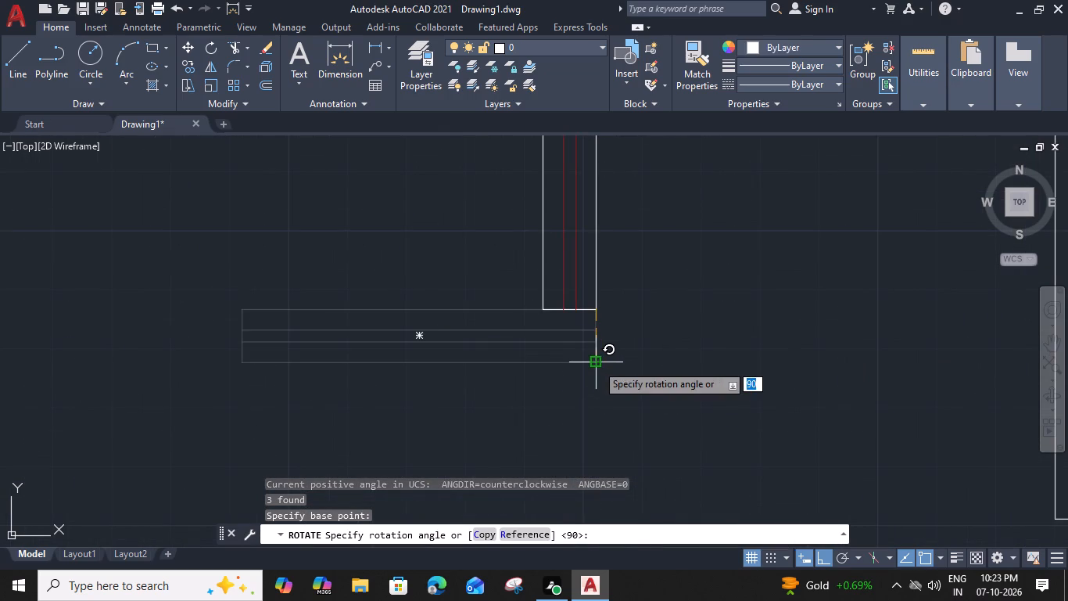
pyautogui.click(597, 364)
pyautogui.scroll(-3, 597, 364)
# Copy the loose vertical window from its right-edge midpoint into the outer wall behind the bed of the top-left bedroom.
pyautogui.click(615, 308)
pyautogui.click(572, 324)
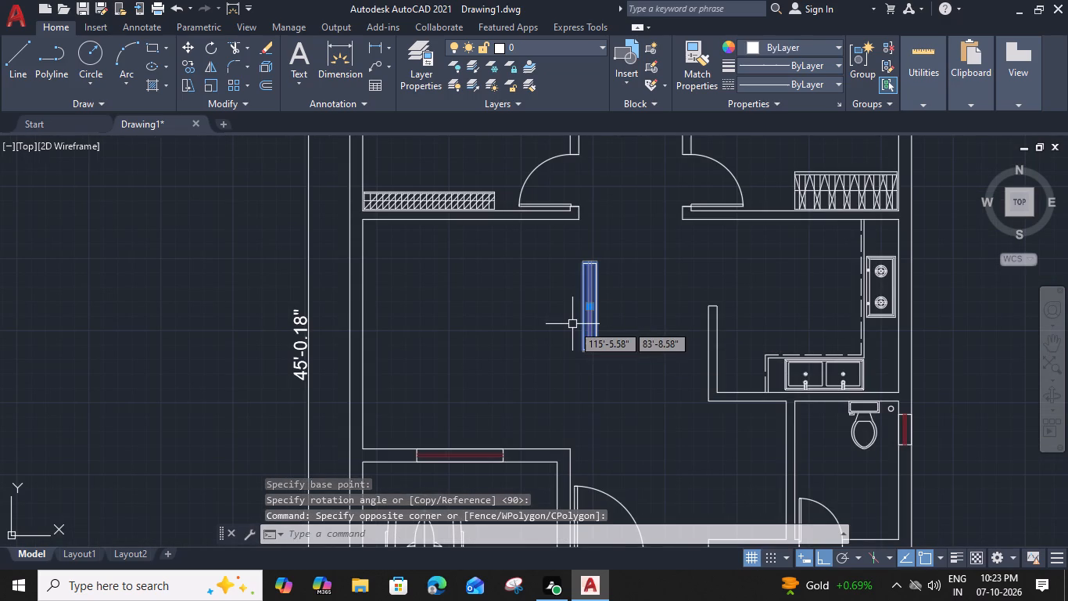
pyautogui.write('co')
pyautogui.press('space')
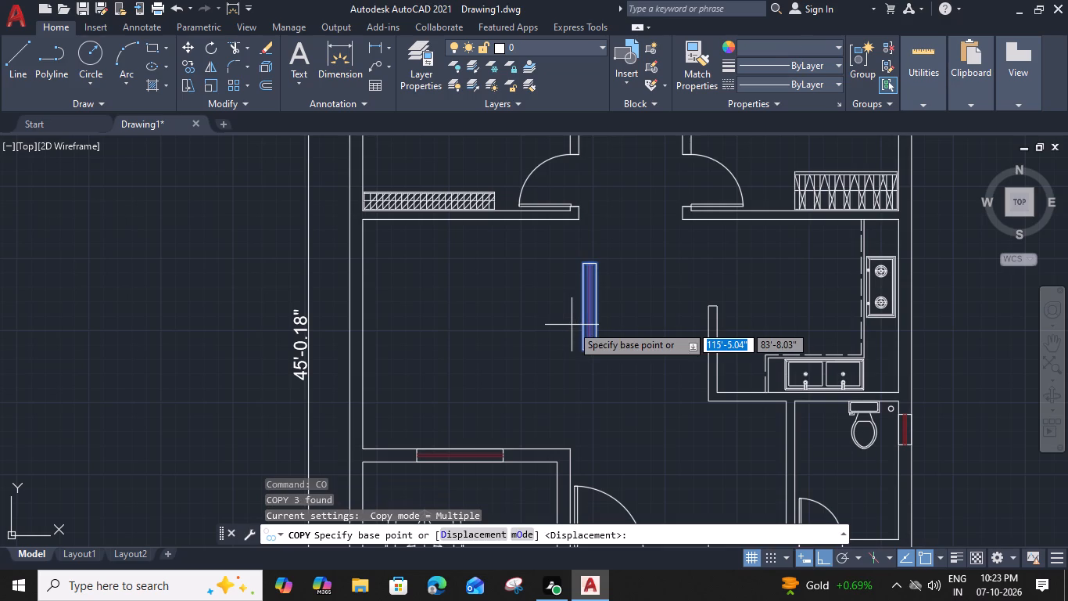
pyautogui.click(597, 311)
pyautogui.scroll(-3, 597, 311)
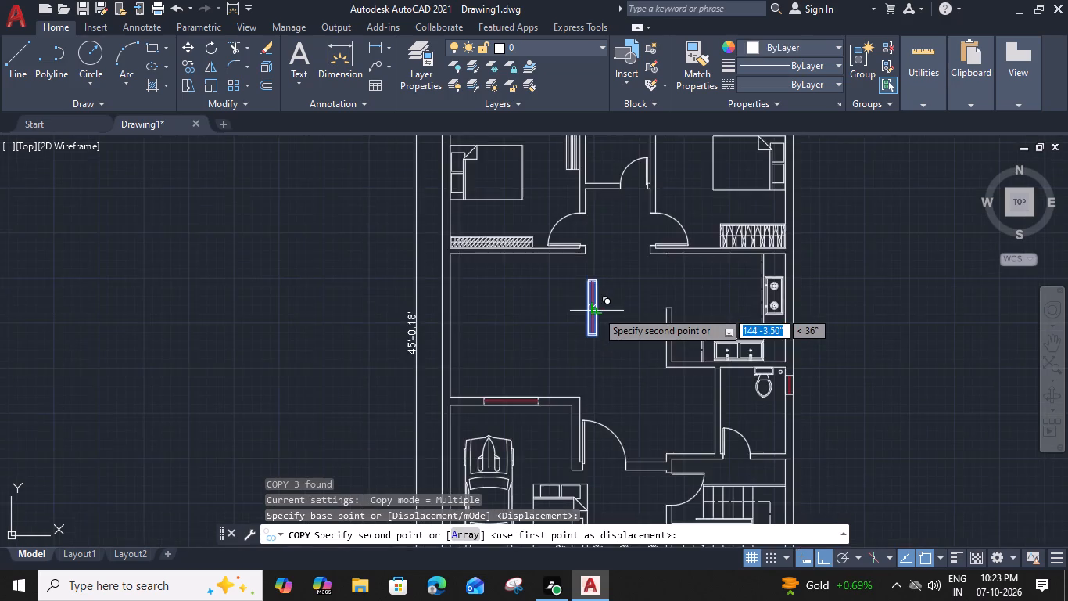
pyautogui.scroll(2, 552, 253)
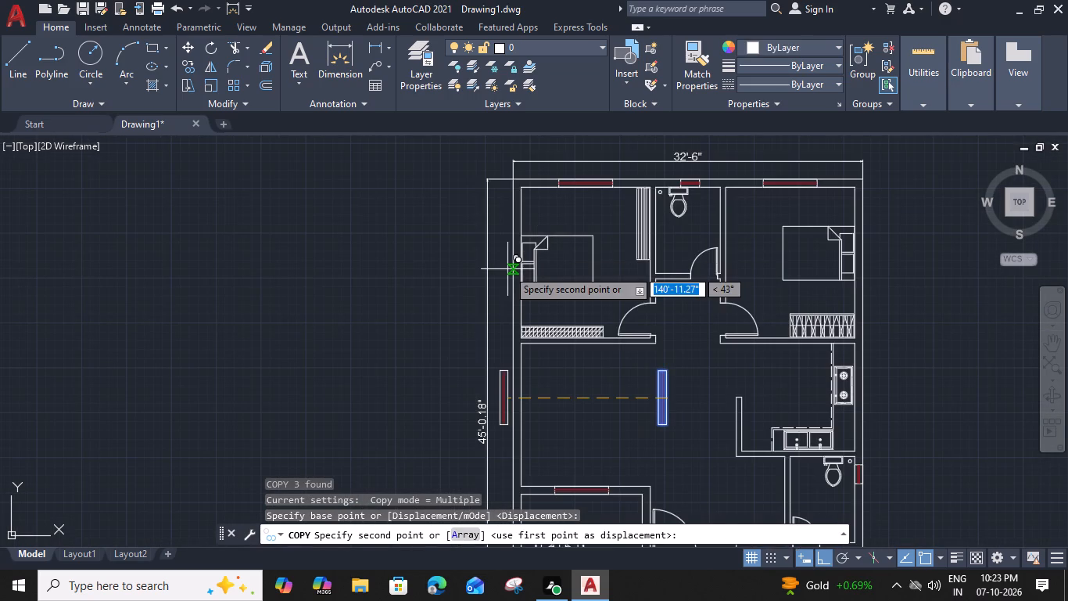
pyautogui.scroll(4, 522, 257)
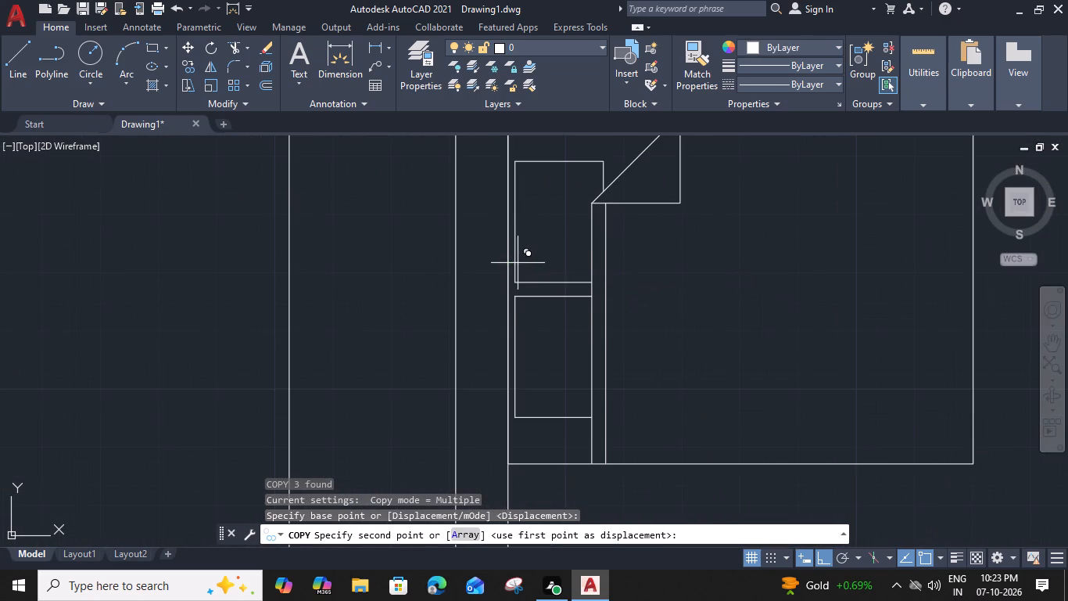
pyautogui.click(508, 289)
# Place further copies of the vertical window in the right outer wall, behind the top-right bedroom's bed and beside the kitchen stove.
pyautogui.scroll(-4, 508, 289)
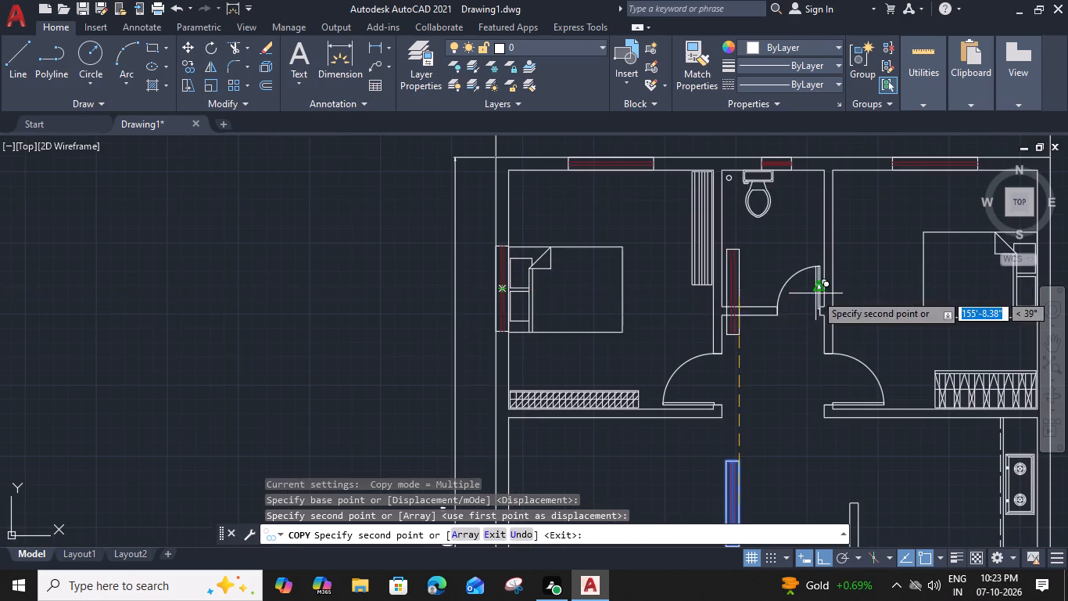
pyautogui.moveTo(815, 293); pyautogui.dragTo(491, 290, button='middle')
pyautogui.scroll(2, 726, 274)
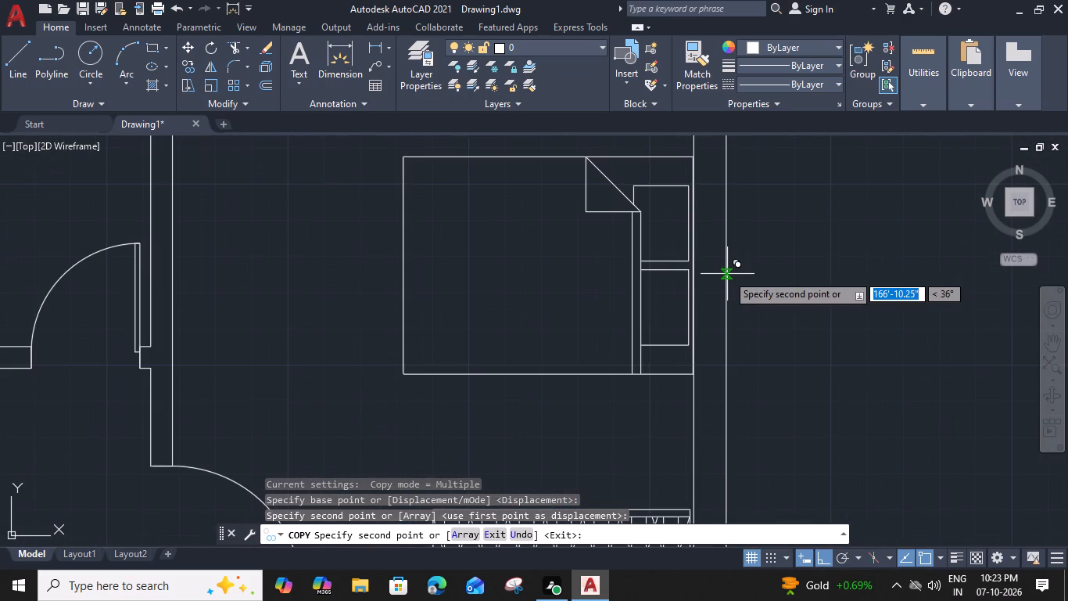
pyautogui.click(726, 273)
pyautogui.scroll(-4, 726, 273)
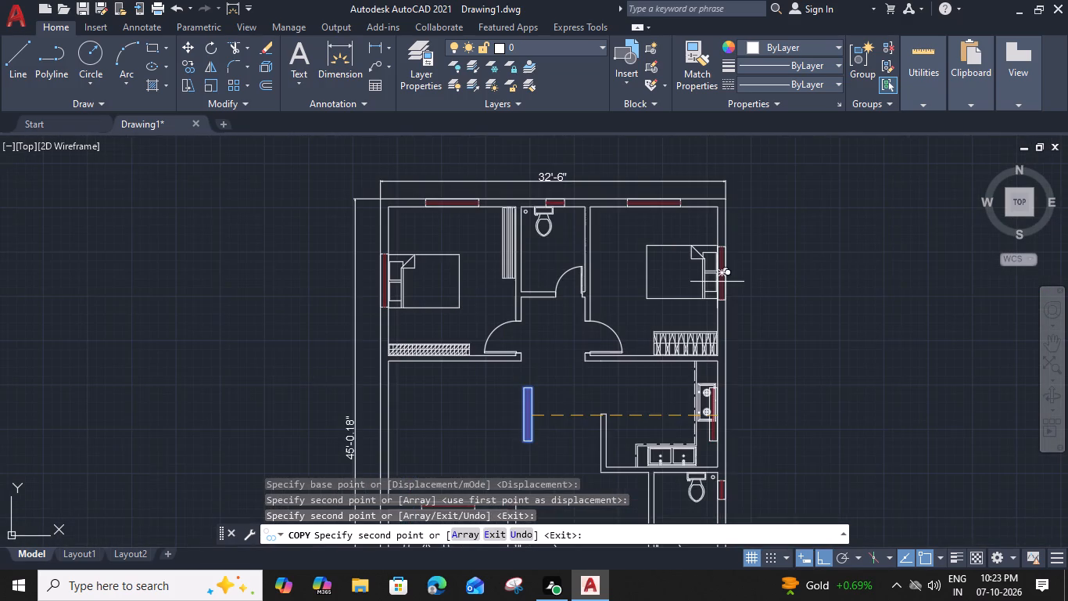
pyautogui.moveTo(631, 344); pyautogui.dragTo(614, 257, button='middle')
pyautogui.scroll(1, 717, 321)
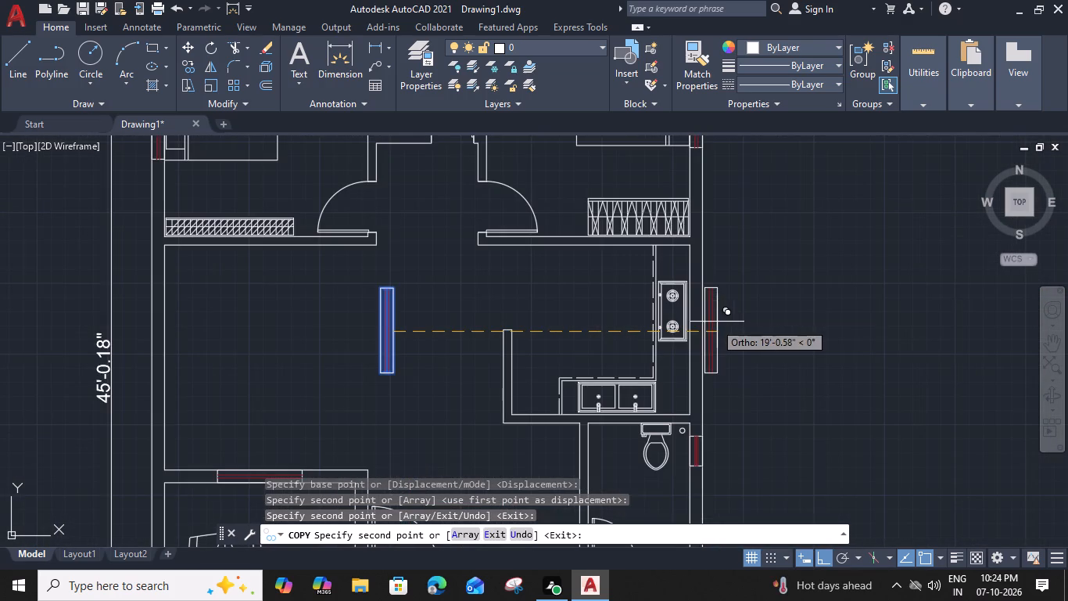
pyautogui.click(707, 335)
# Place another copy of the vertical window in the right outer wall beside the staircase and finish copying.
pyautogui.scroll(-3, 707, 335)
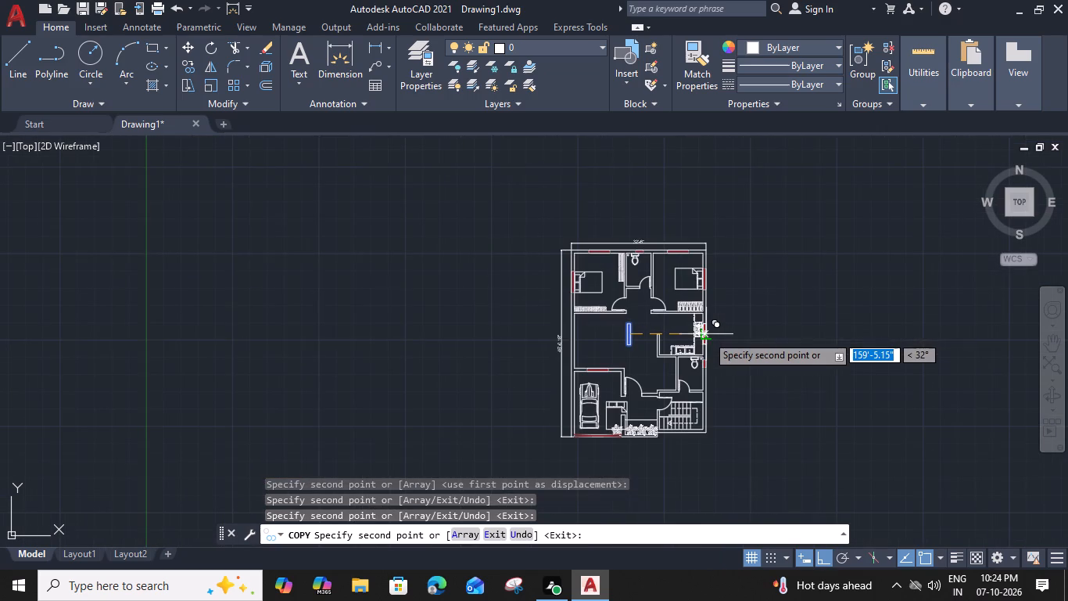
pyautogui.scroll(2, 716, 427)
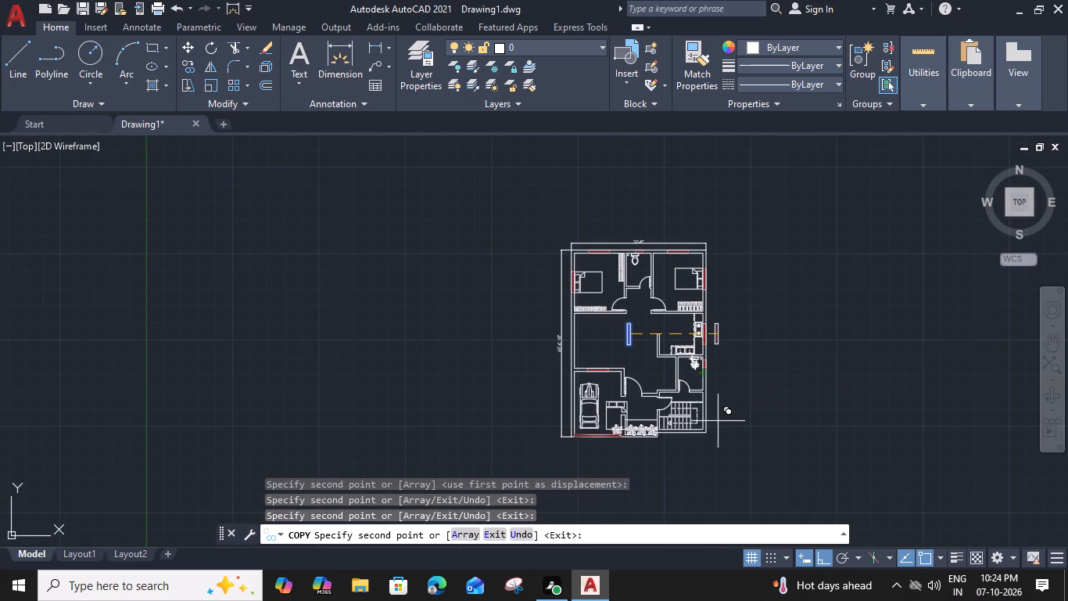
pyautogui.scroll(1, 688, 405)
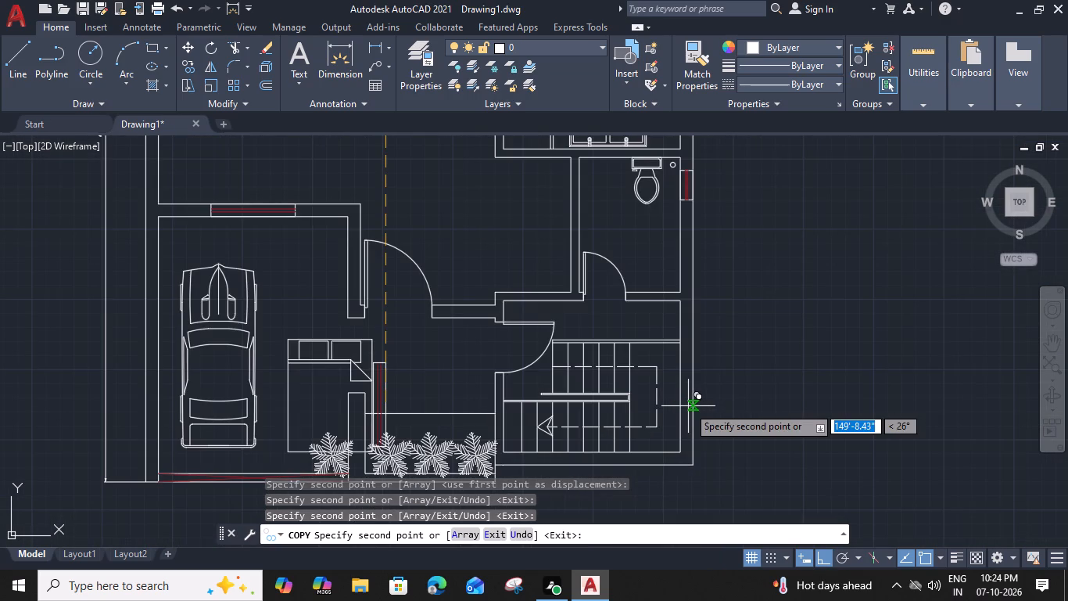
pyautogui.click(693, 379)
pyautogui.press('Escape')
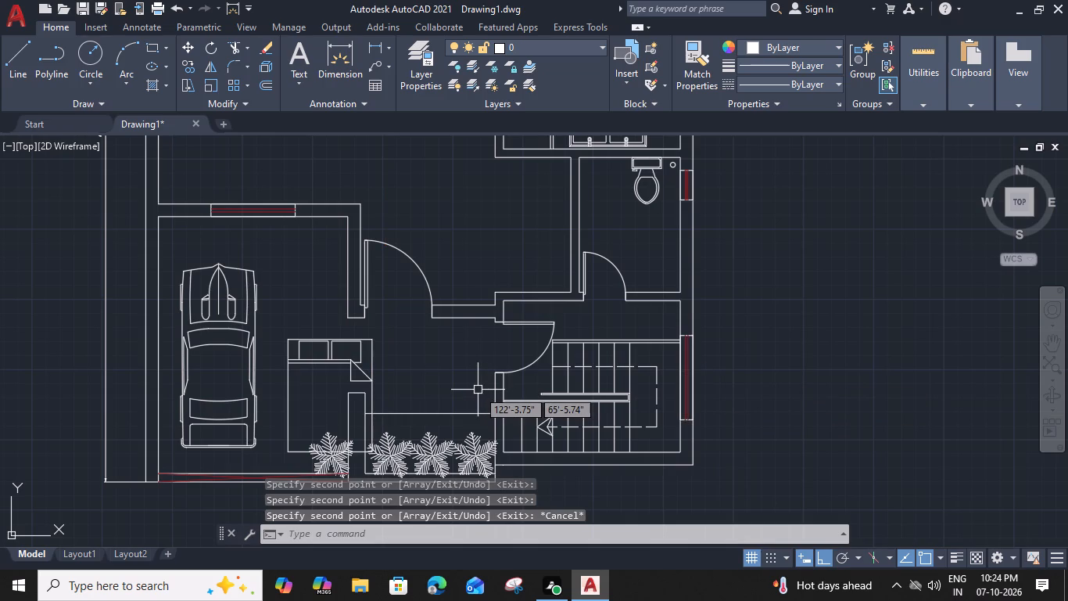
# Erase the stray bed symbol between the car and the entrance area.
pyautogui.moveTo(453, 393); pyautogui.dragTo(652, 371, button='middle')
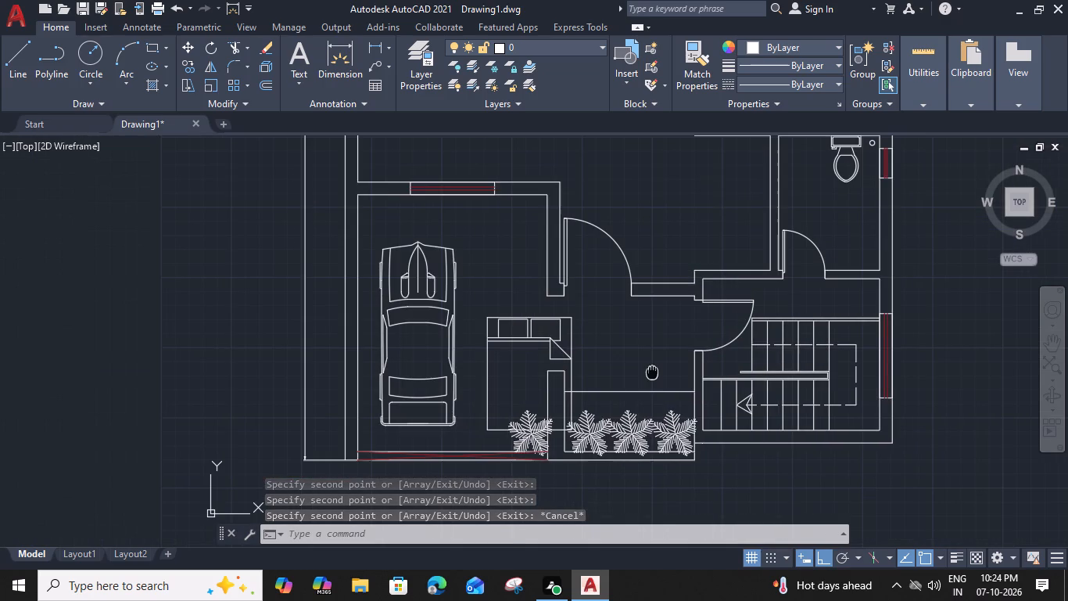
pyautogui.click(568, 354)
pyautogui.press('Delete')
# Move the loose vertical window from its right-edge midpoint into the left outer wall of the living area.
pyautogui.scroll(-2, 630, 367)
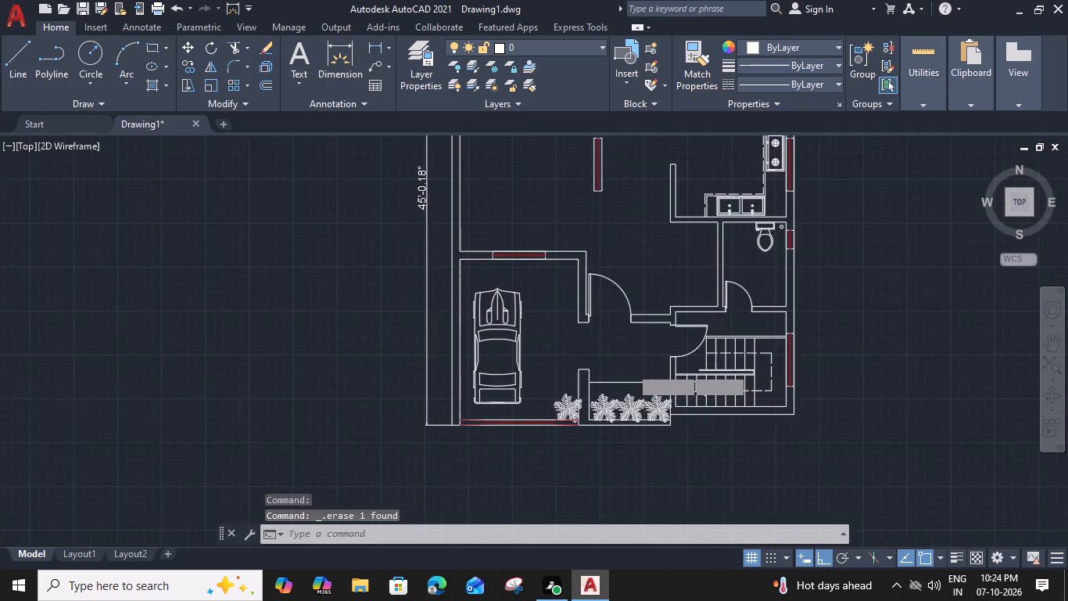
pyautogui.moveTo(637, 371); pyautogui.dragTo(624, 453, button='middle')
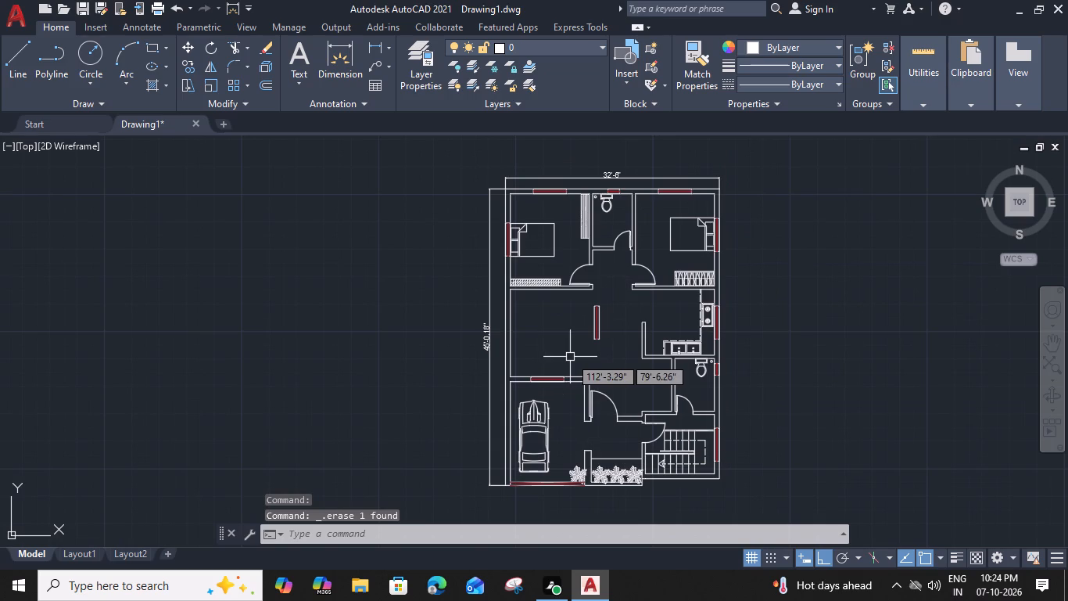
pyautogui.moveTo(611, 318); pyautogui.dragTo(576, 310, button='middle')
pyautogui.moveTo(576, 291); pyautogui.dragTo(566, 301)
pyautogui.click(543, 326)
pyautogui.write('m')
pyautogui.press('space')
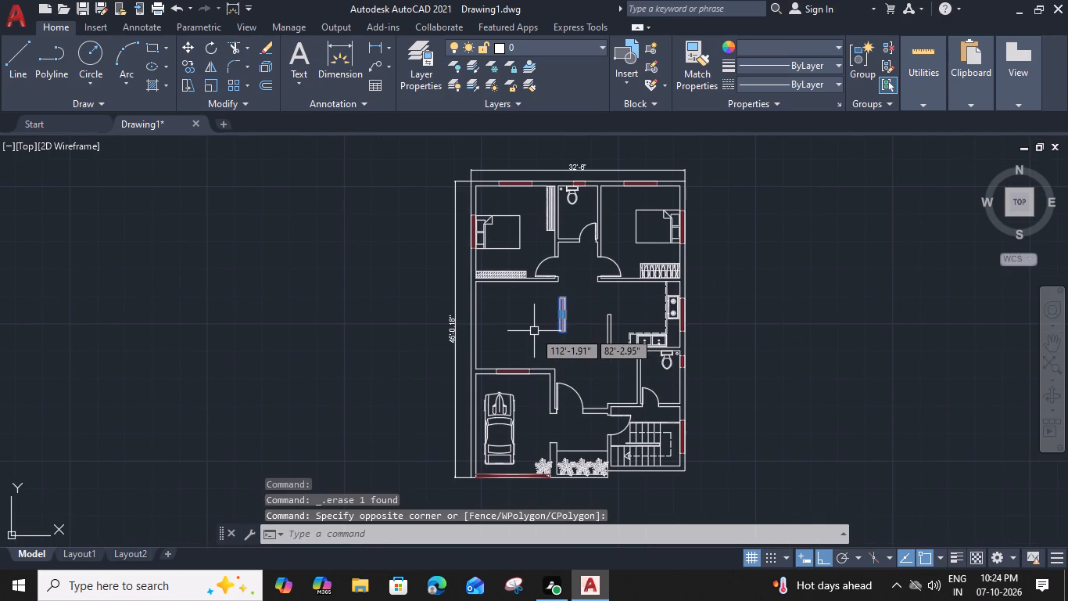
pyautogui.scroll(2, 570, 314)
pyautogui.click(560, 315)
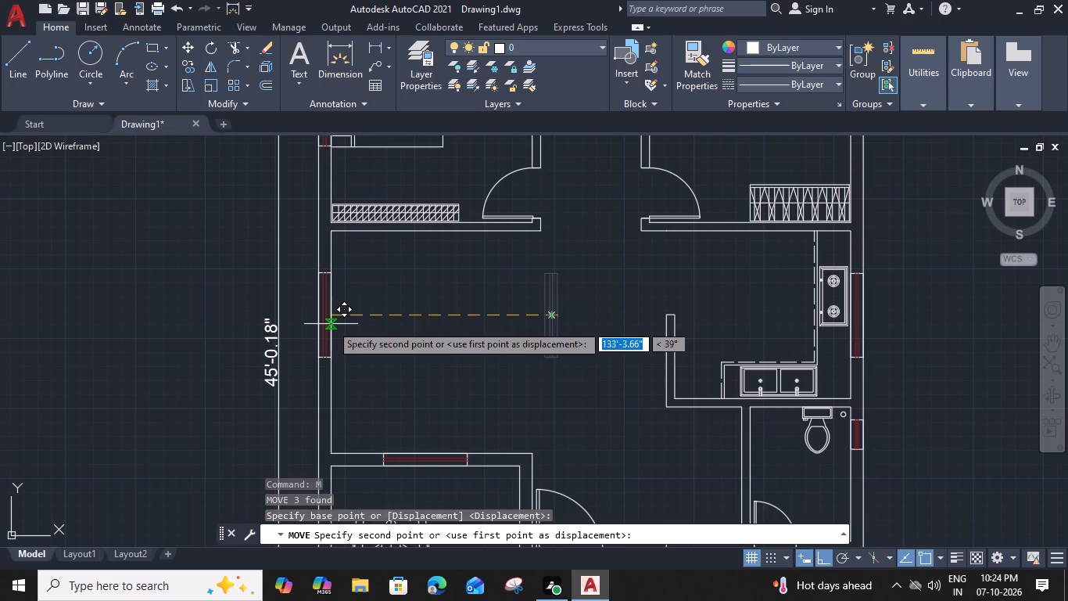
pyautogui.click(332, 324)
# Copy the top toilet's ventilator from its bottom-edge midpoint into the short horizontal wall beside the main entrance door.
pyautogui.scroll(-2, 339, 333)
pyautogui.moveTo(356, 347); pyautogui.dragTo(449, 309, button='middle')
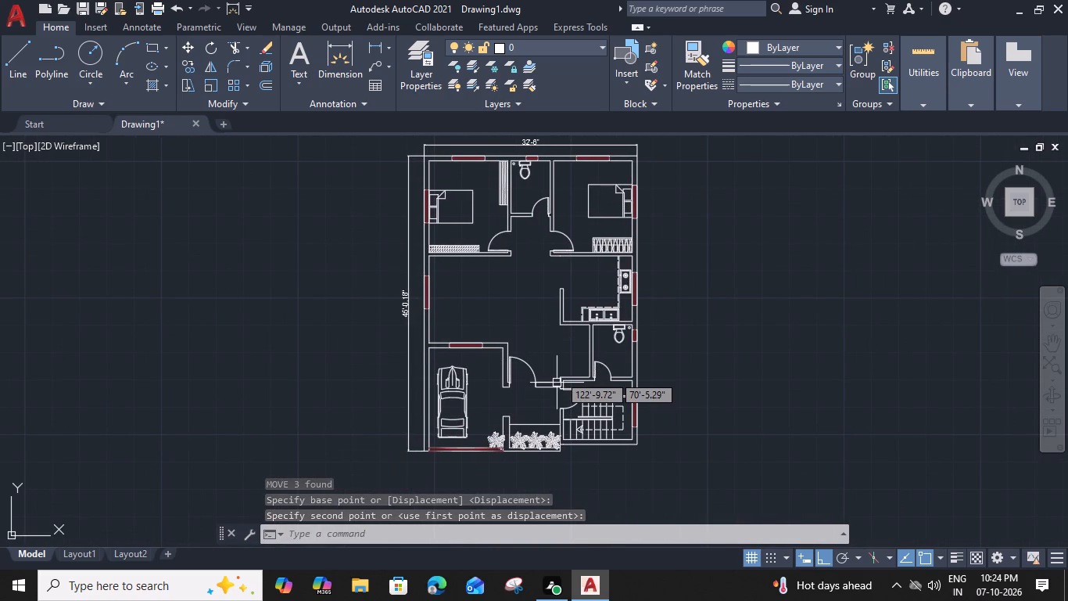
pyautogui.scroll(3, 539, 157)
pyautogui.click(536, 161)
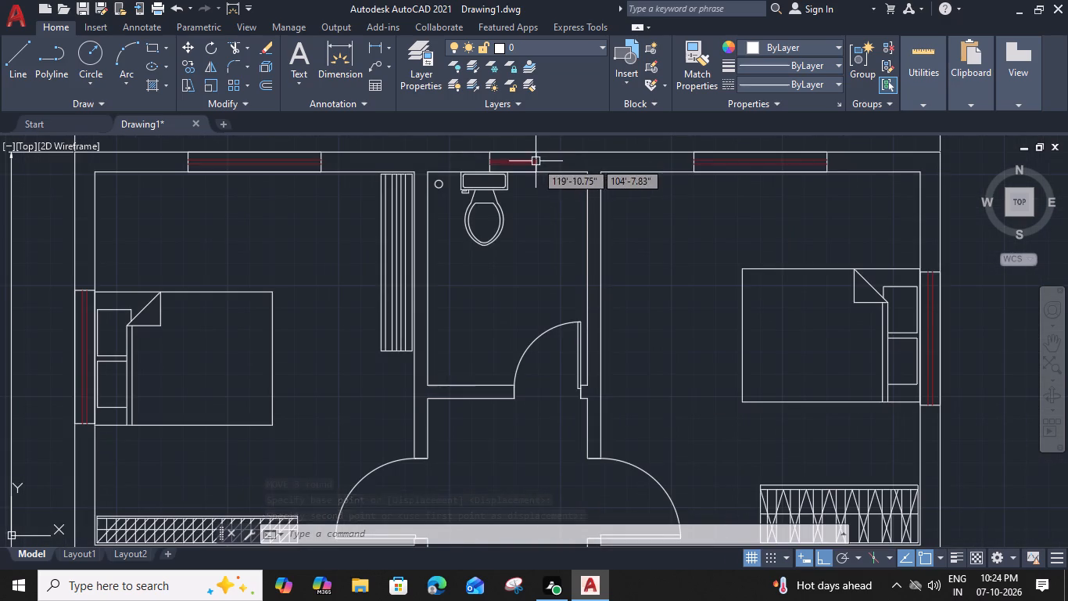
pyautogui.write('co')
pyautogui.press('space')
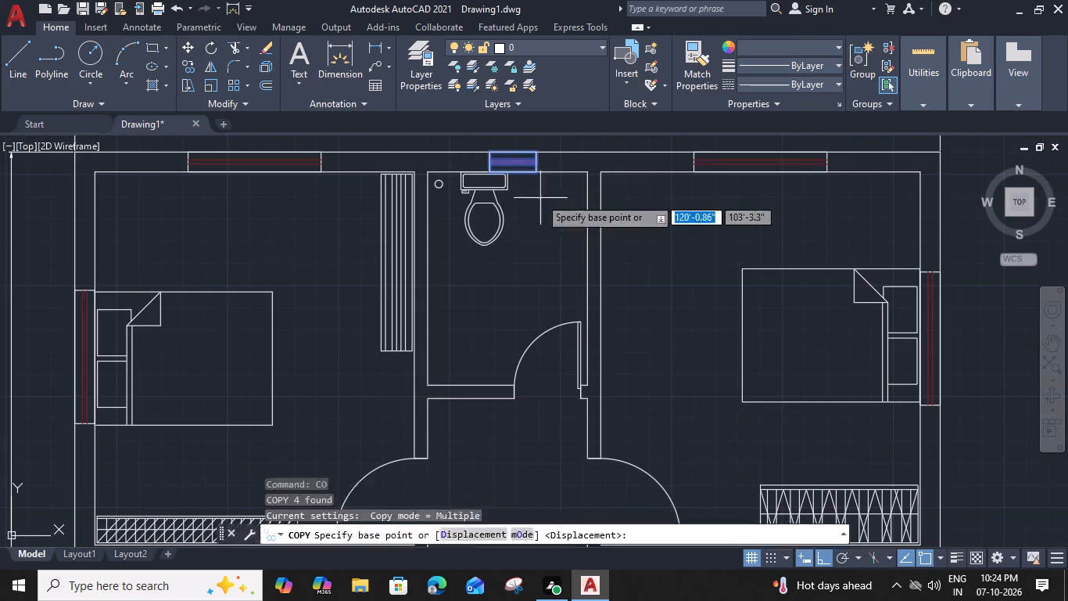
pyautogui.click(514, 173)
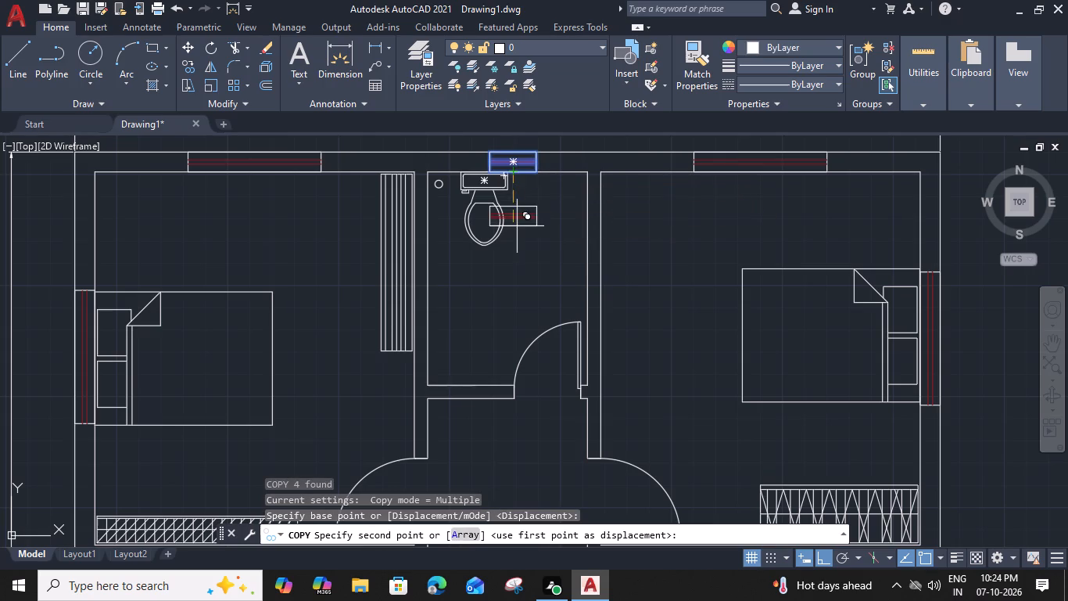
pyautogui.moveTo(495, 444); pyautogui.dragTo(498, 186, button='middle')
pyautogui.scroll(-3, 501, 226)
pyautogui.scroll(1, 521, 383)
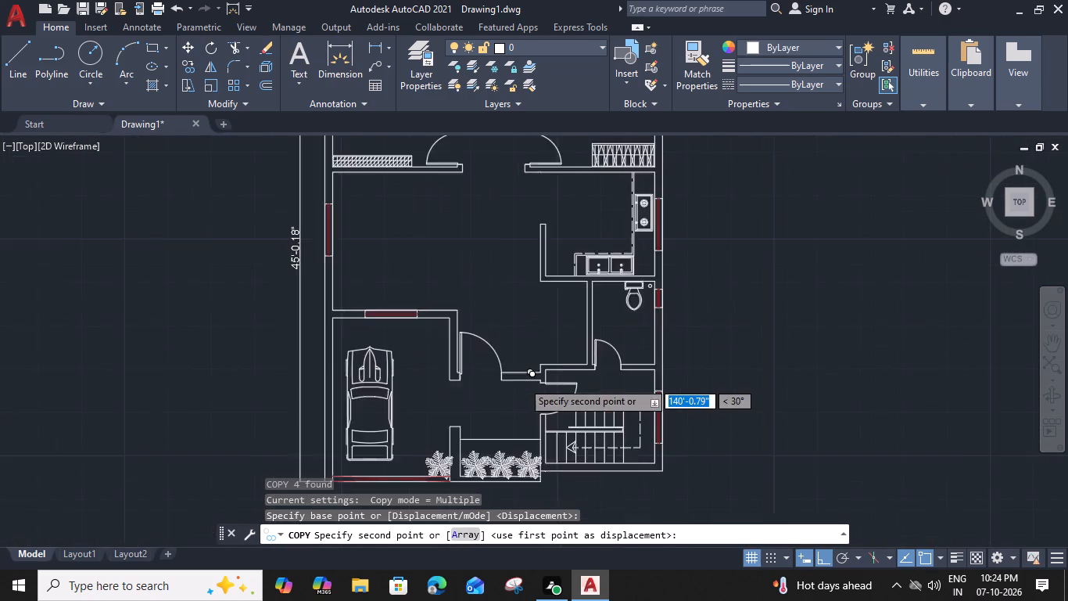
pyautogui.scroll(2, 521, 383)
pyautogui.click(520, 383)
pyautogui.press('Escape')
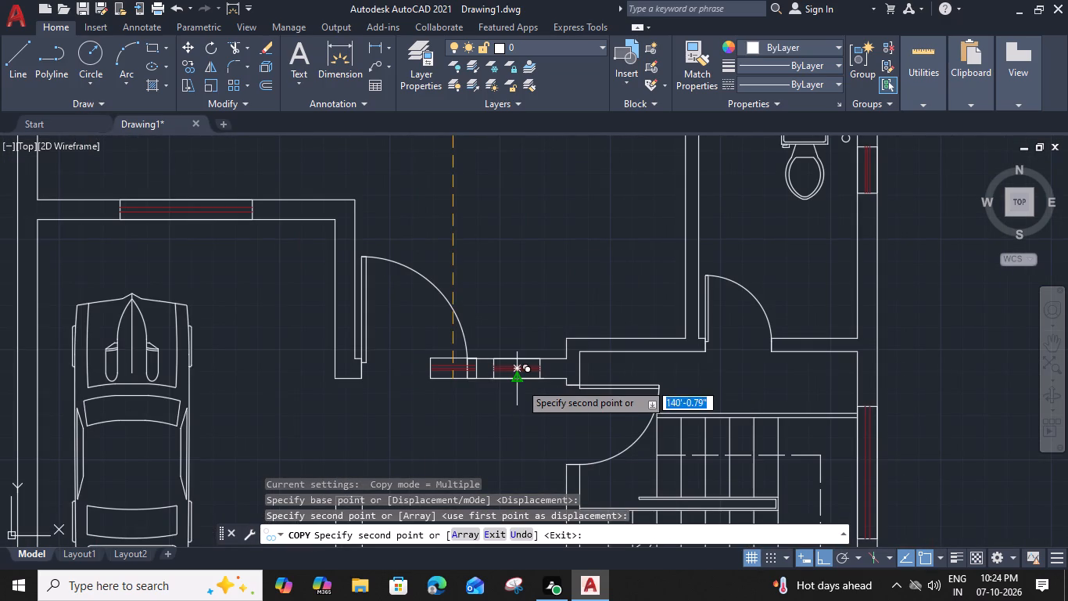
# Ungroup the ventilator copy in the wall beside the main entrance door.
pyautogui.scroll(3, 528, 371)
pyautogui.click(572, 383)
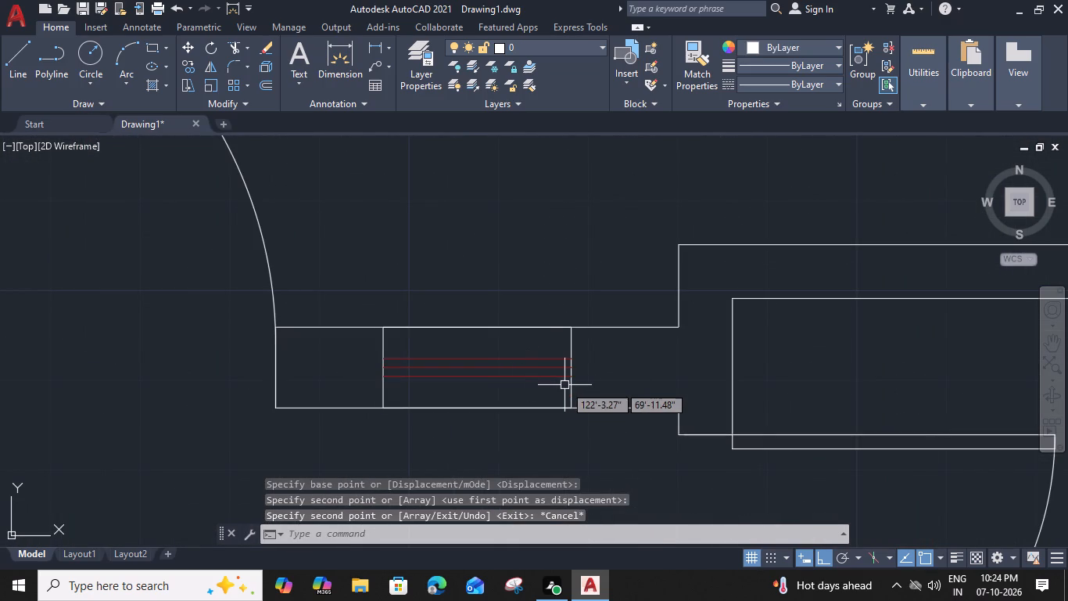
pyautogui.press('u')
pyautogui.write('ng')
pyautogui.press('space')
# Stretch both short ends of the ungrouped ventilator's rectangle outward along the entrance wall to make the frame longer.
pyautogui.click(569, 382)
pyautogui.scroll(2, 570, 368)
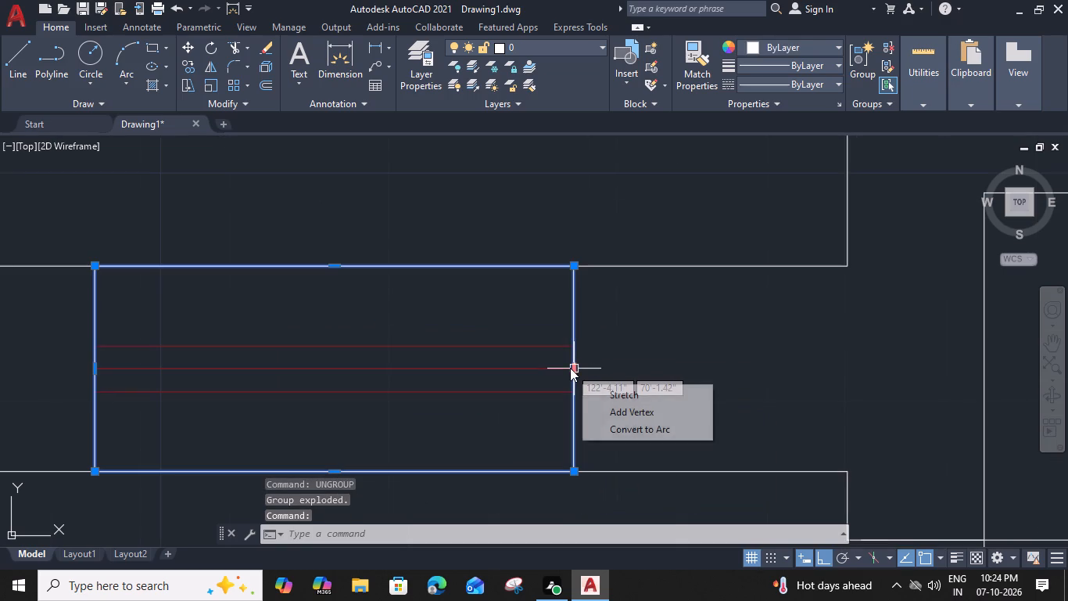
pyautogui.click(572, 367)
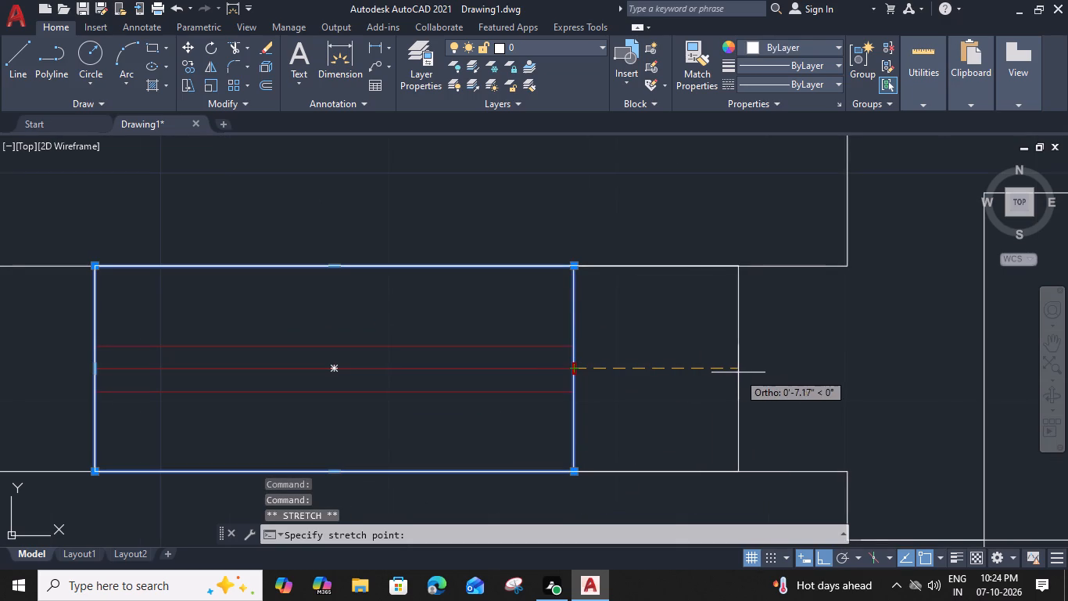
pyautogui.click(758, 373)
pyautogui.scroll(-2, 378, 366)
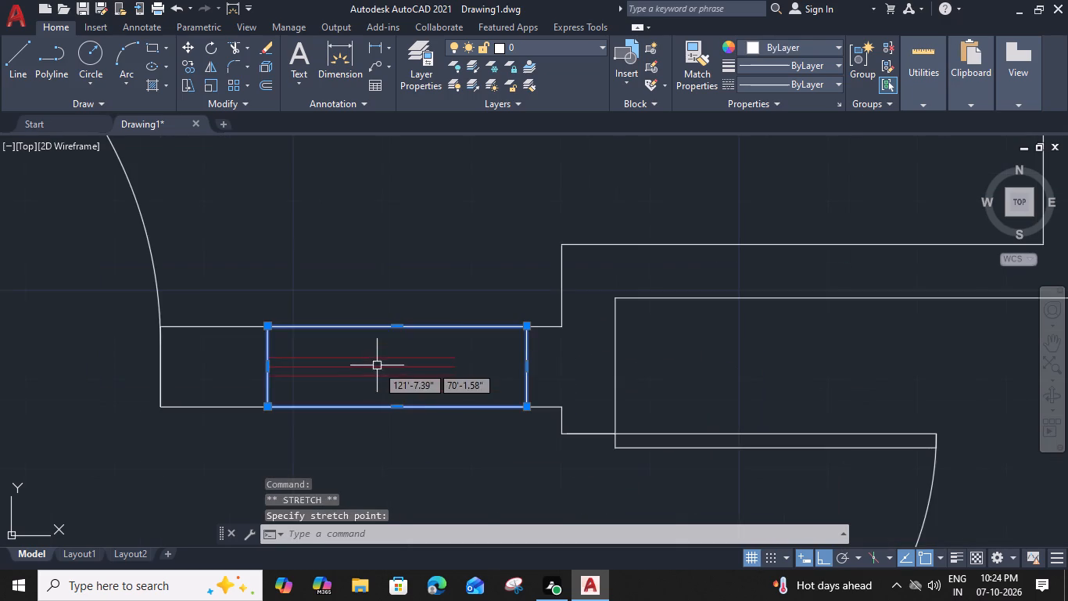
pyautogui.moveTo(377, 365); pyautogui.dragTo(562, 367, button='middle')
pyautogui.scroll(2, 453, 362)
pyautogui.click(453, 379)
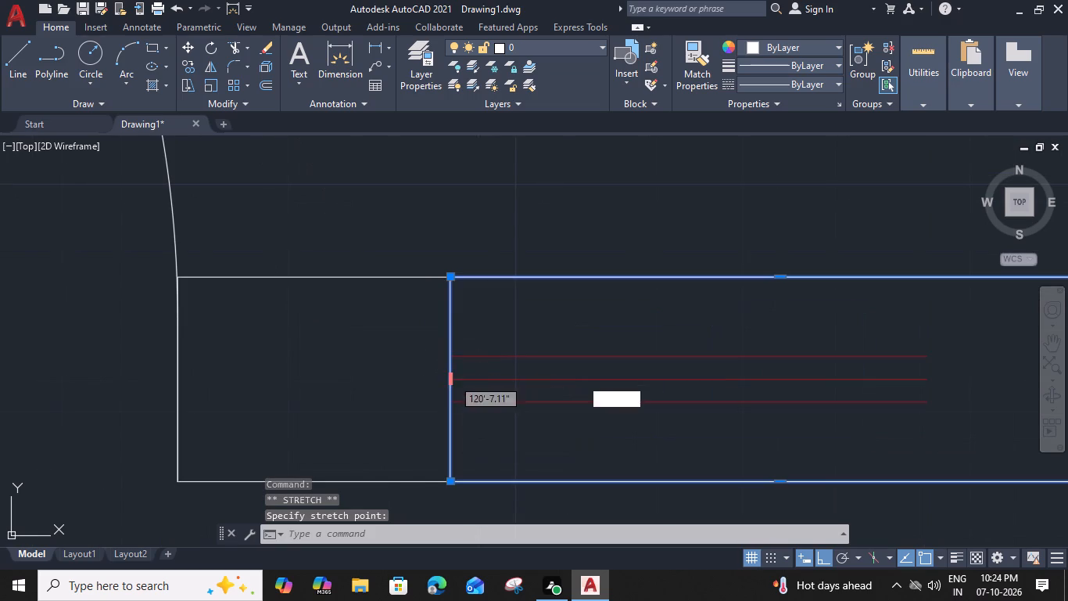
pyautogui.click(332, 378)
# Extend the three red inner lines at both ends to meet the lengthened frame in the entrance wall.
pyautogui.scroll(-3, 346, 383)
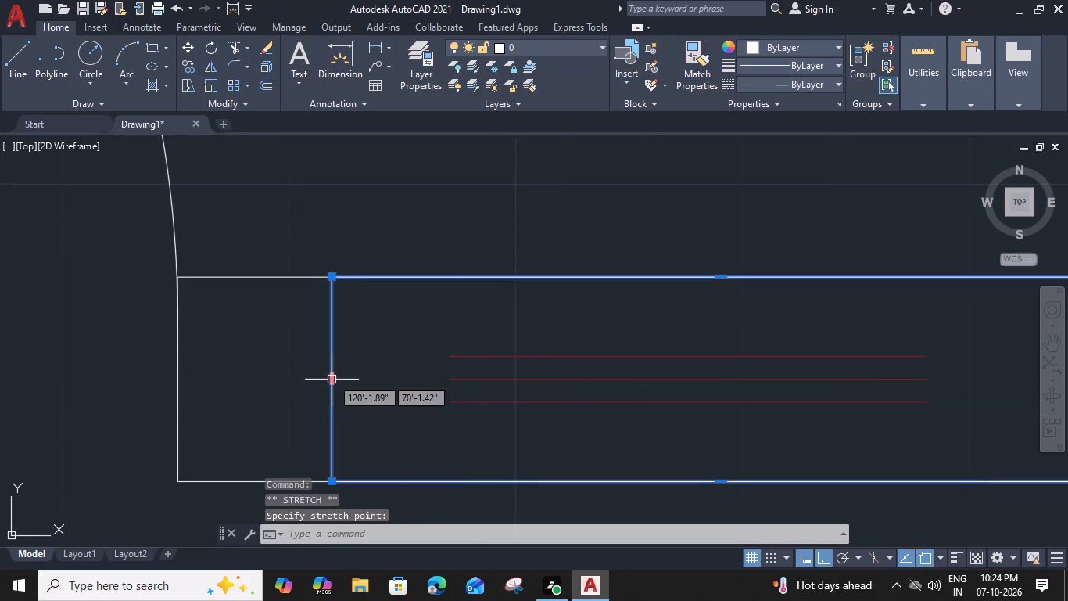
pyautogui.press('e')
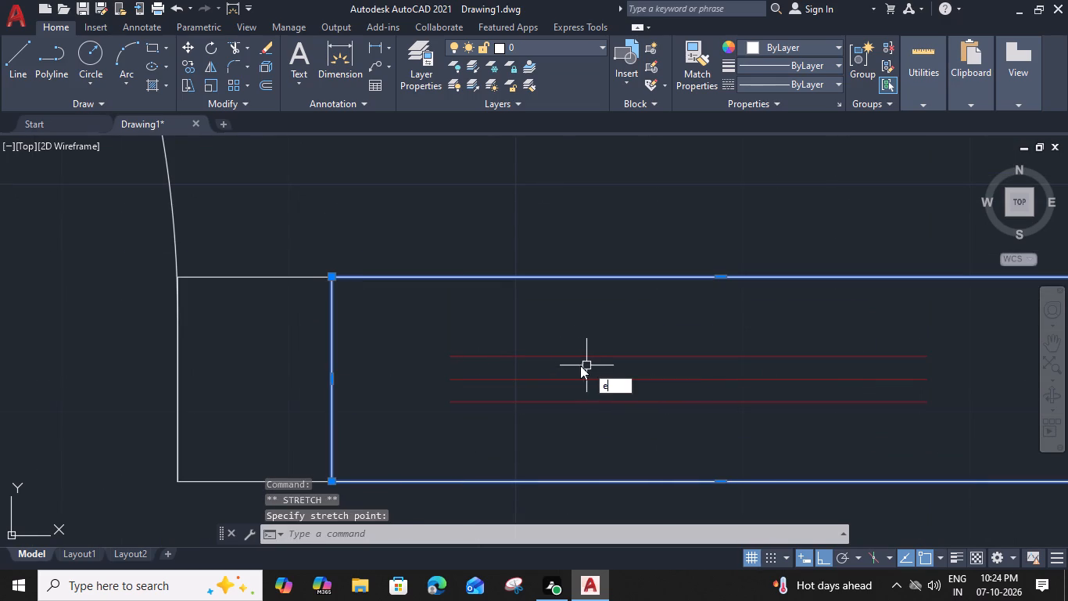
pyautogui.write('x')
pyautogui.press('space')
pyautogui.click(582, 354)
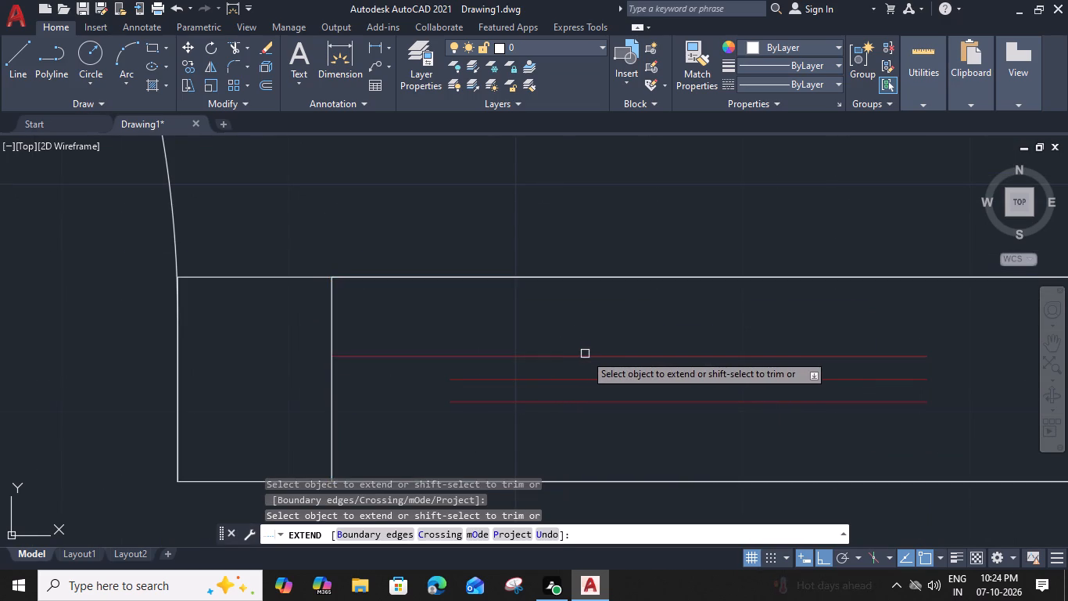
pyautogui.scroll(-2, 602, 354)
pyautogui.click(641, 355)
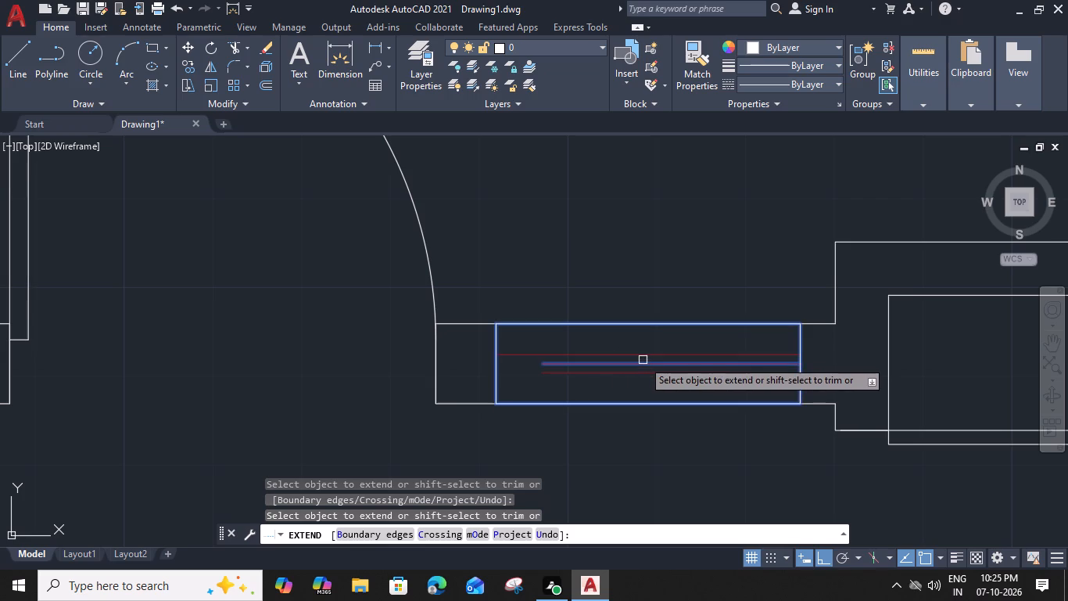
pyautogui.click(642, 363)
pyautogui.click(615, 362)
pyautogui.click(621, 375)
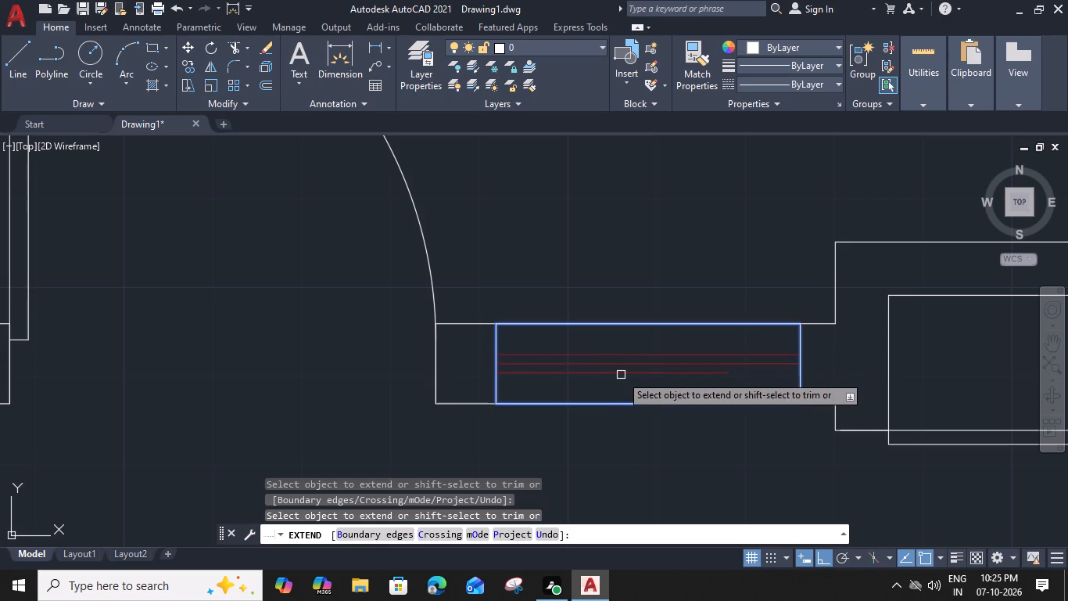
pyautogui.click(662, 375)
pyautogui.press('Escape')
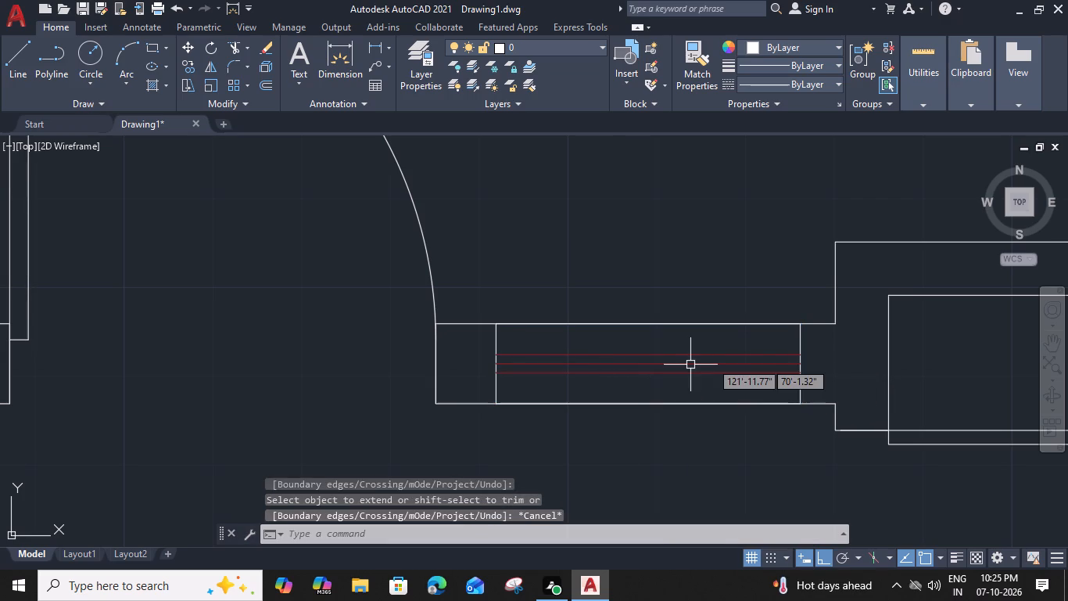
# Group the lengthened ventilator frame and its three red inner lines in the entrance wall.
pyautogui.moveTo(837, 348); pyautogui.dragTo(799, 351)
pyautogui.click(467, 388)
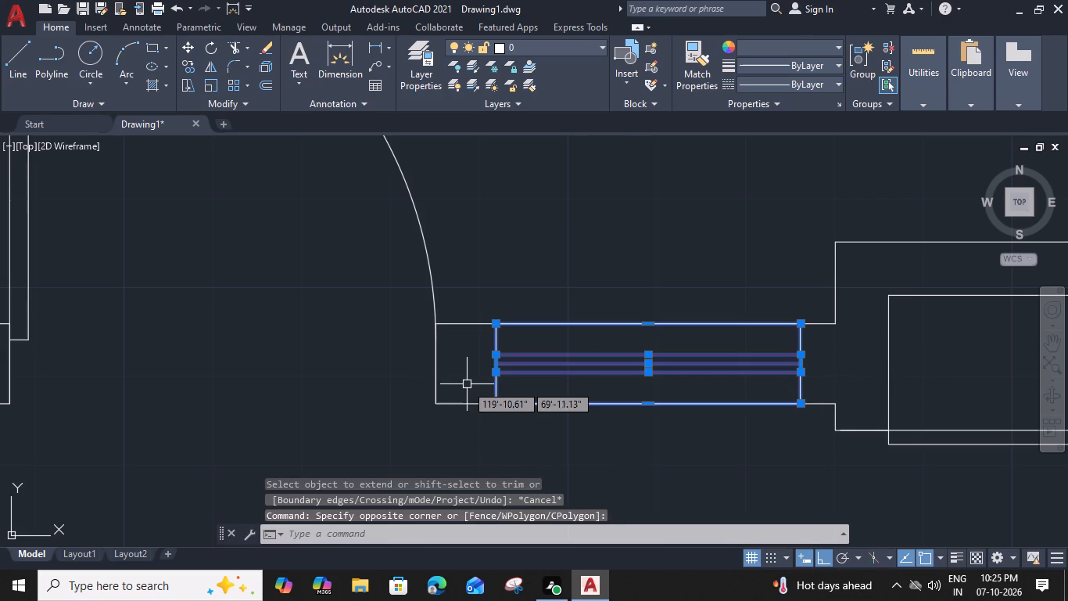
pyautogui.write('g')
pyautogui.press('space')
# Move the staircase window down along the outer wall so it sits beside the middle of the stairs.
pyautogui.scroll(-3, 629, 356)
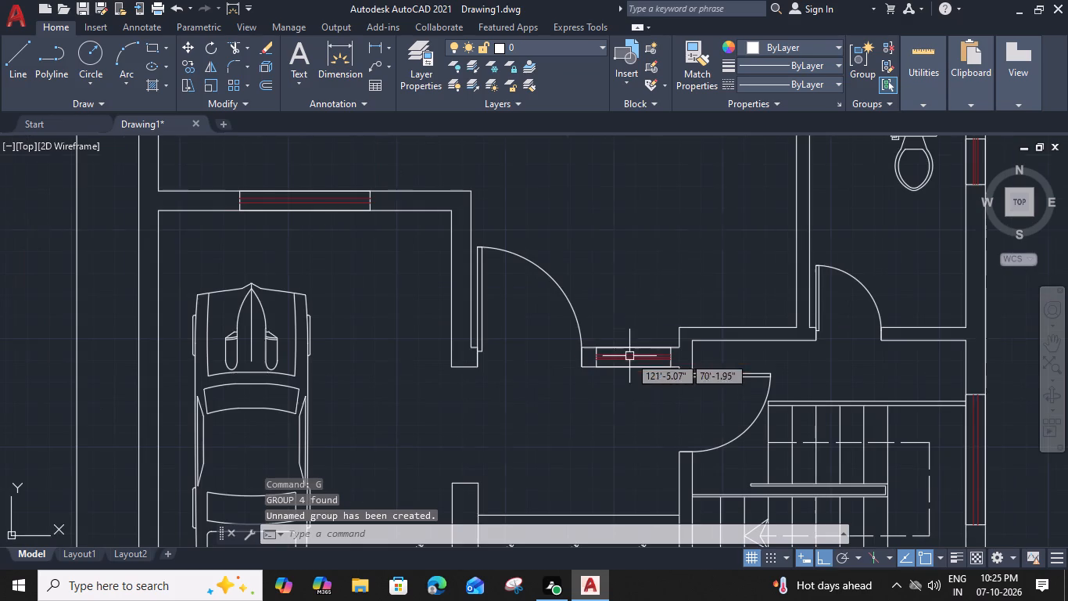
pyautogui.moveTo(621, 379); pyautogui.dragTo(485, 249, button='middle')
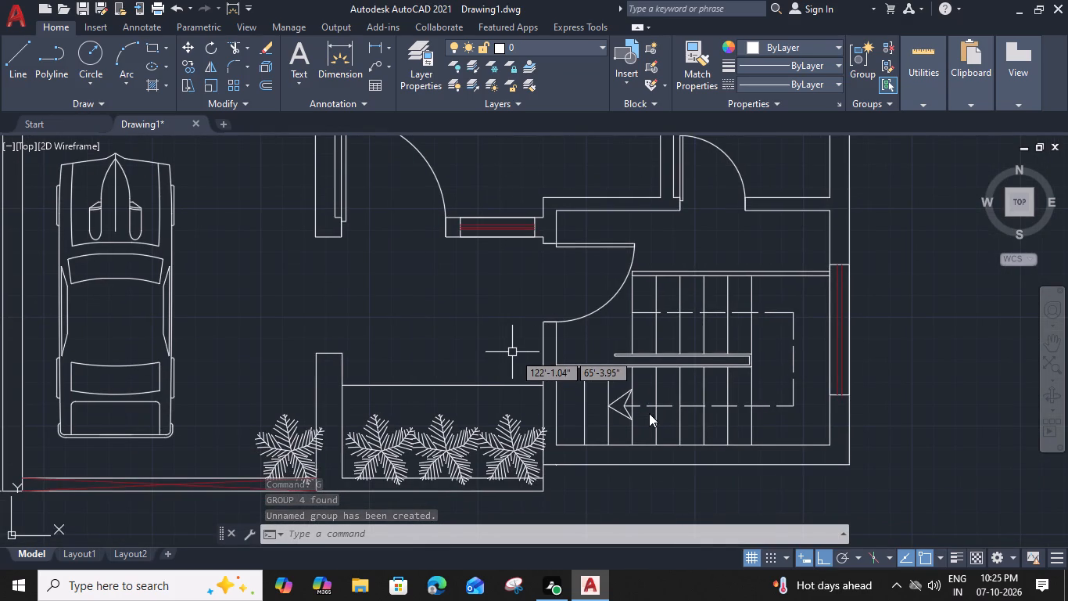
pyautogui.scroll(1, 840, 403)
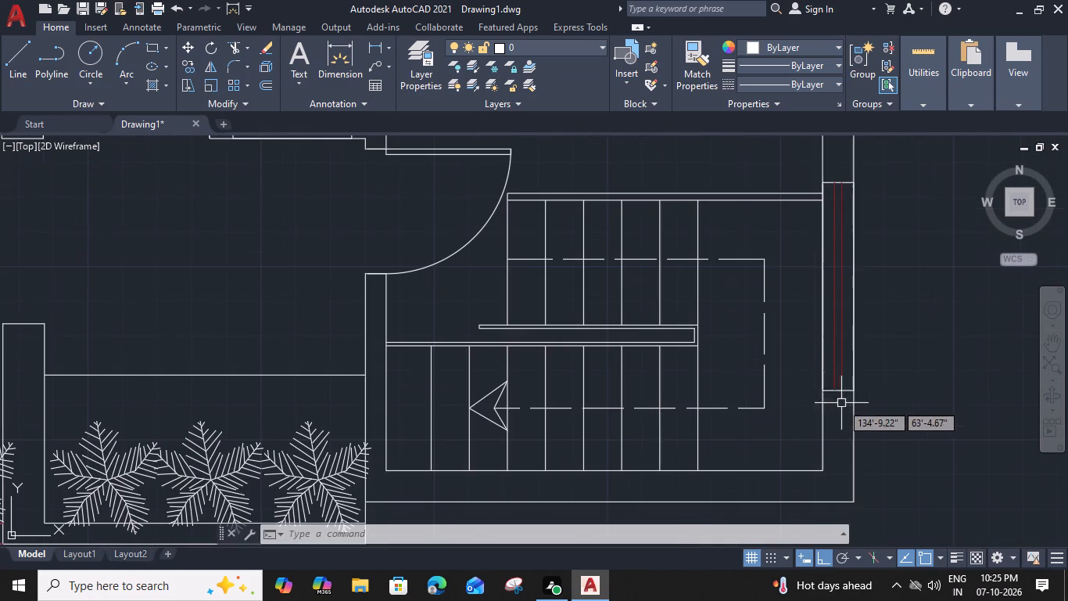
pyautogui.click(846, 391)
pyautogui.press('m')
pyautogui.press('space')
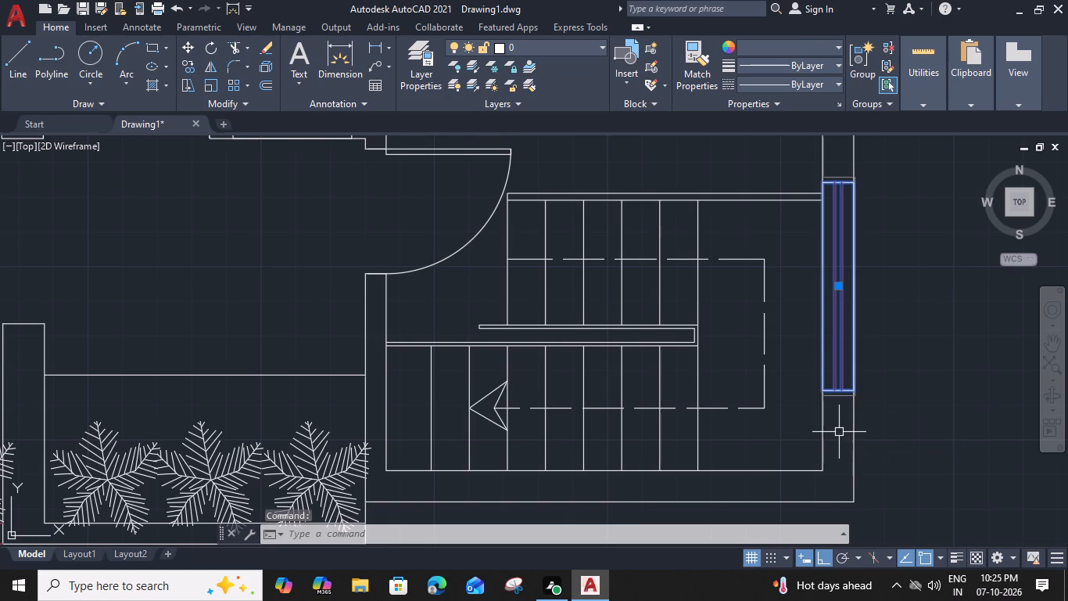
pyautogui.click(826, 183)
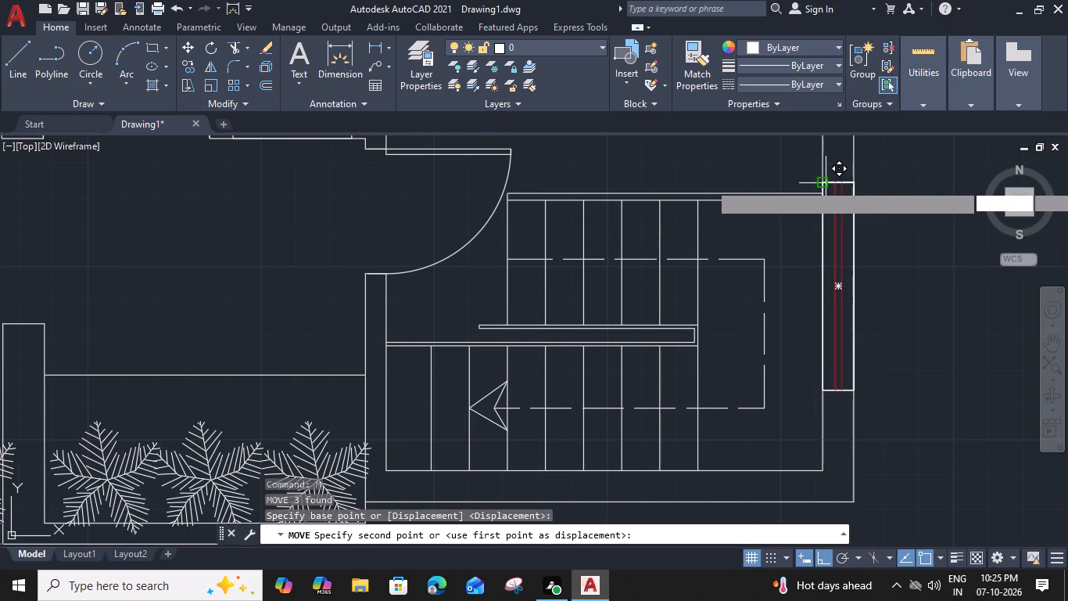
pyautogui.click(823, 233)
# Look over the floor plan from the garage and staircase up to the bedrooms and back to the central hall.
pyautogui.scroll(-2, 823, 235)
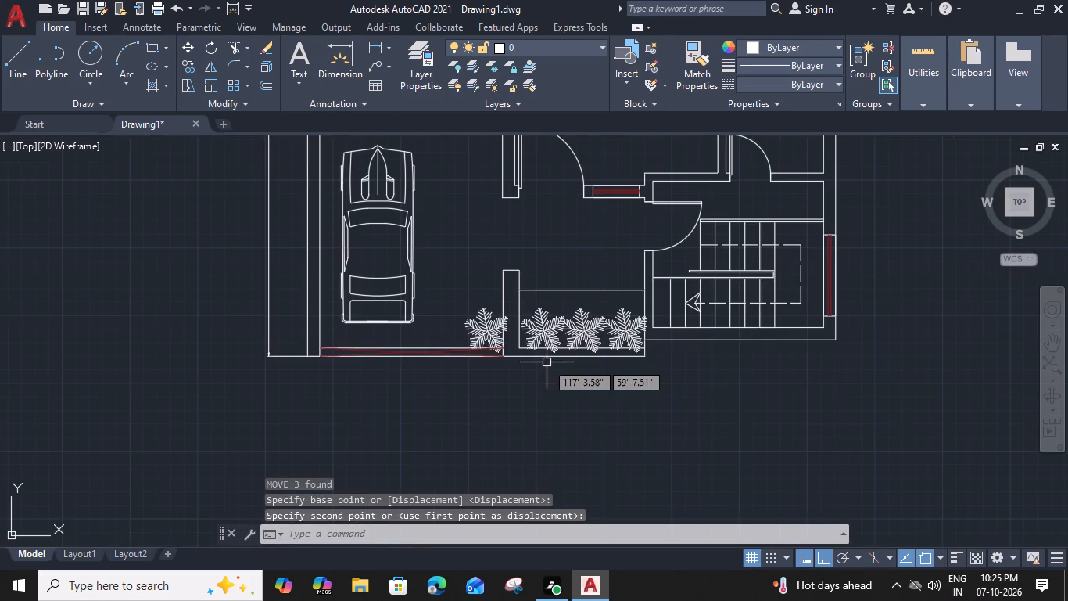
pyautogui.moveTo(547, 362); pyautogui.dragTo(638, 416, button='middle')
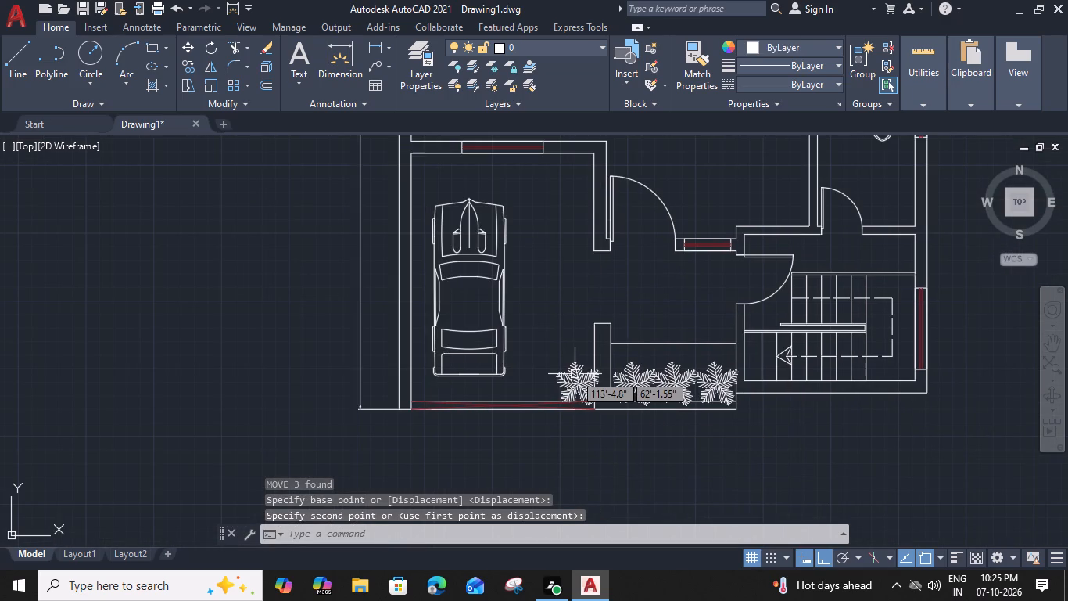
pyautogui.moveTo(616, 332); pyautogui.dragTo(638, 359, button='middle')
pyautogui.scroll(-1, 660, 369)
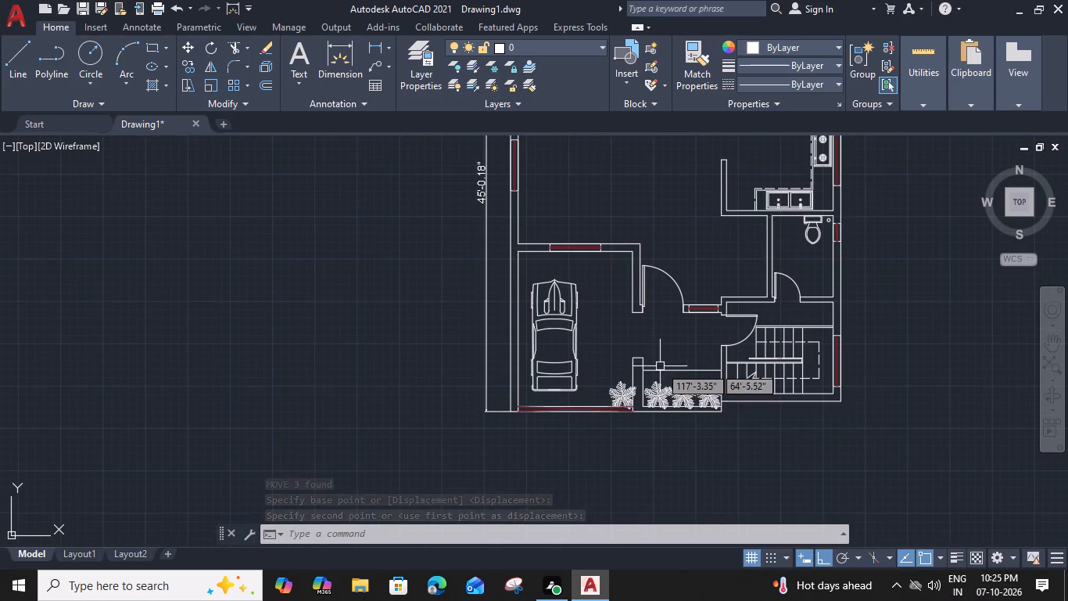
pyautogui.moveTo(660, 357); pyautogui.dragTo(661, 394, button='middle')
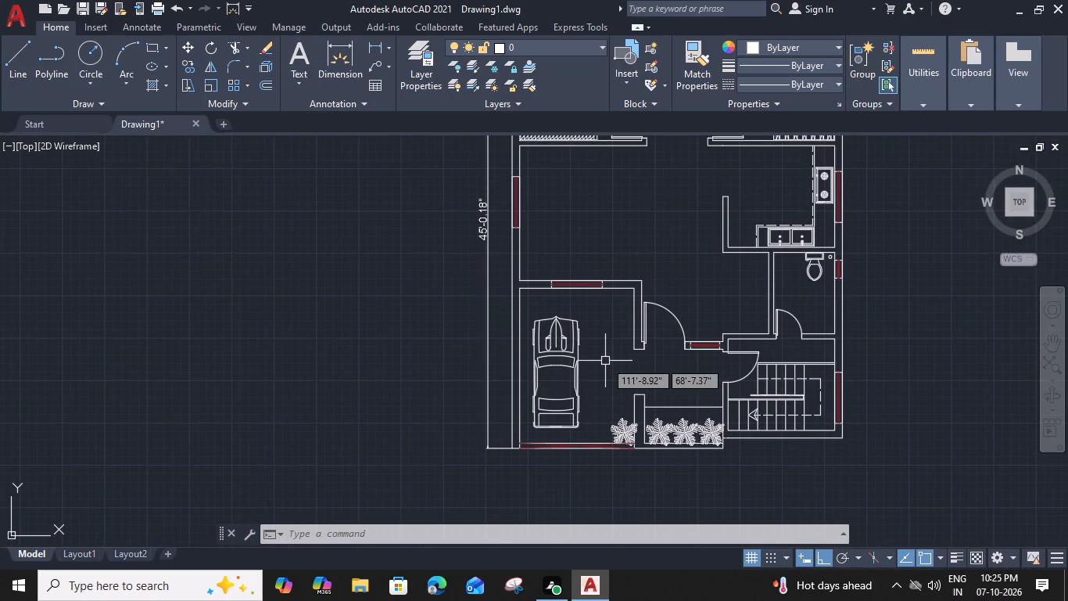
pyautogui.moveTo(561, 327); pyautogui.dragTo(569, 416, button='middle')
pyautogui.moveTo(713, 306); pyautogui.dragTo(593, 409, button='middle')
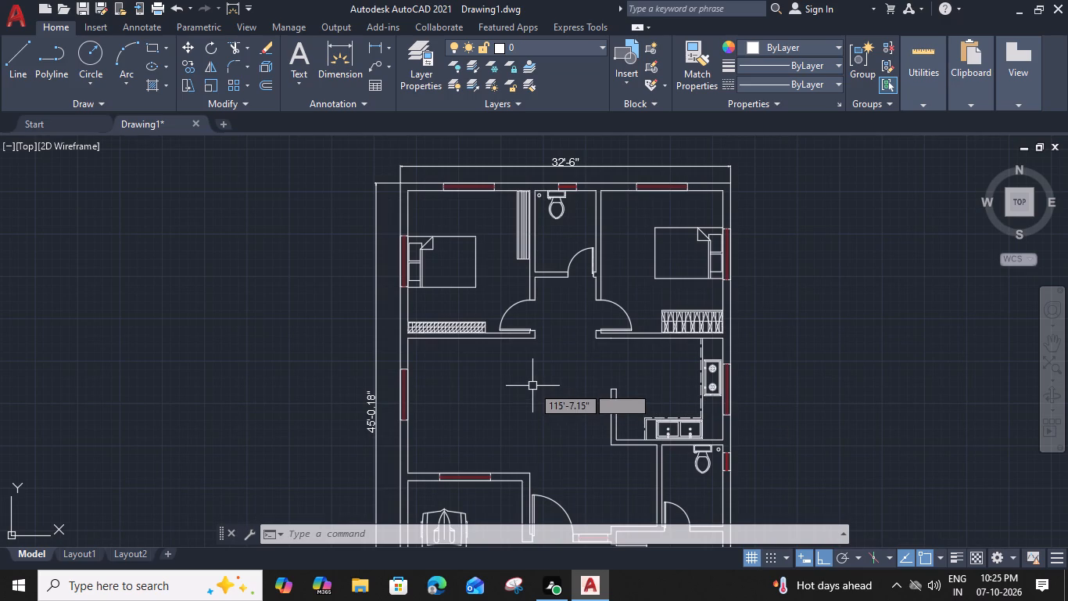
pyautogui.moveTo(555, 400); pyautogui.dragTo(548, 347, button='middle')
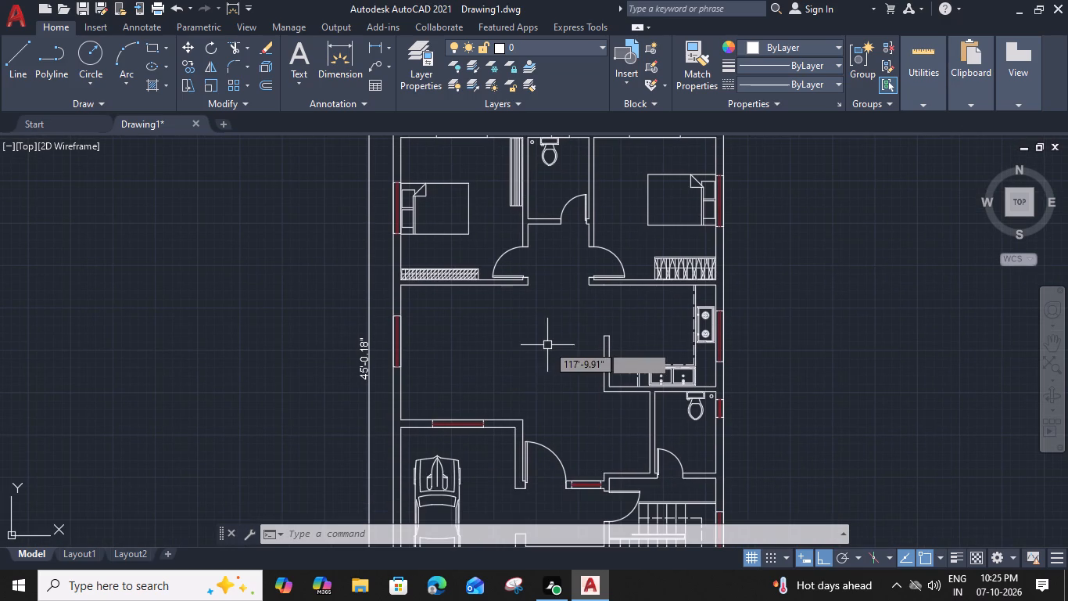
# Insert the Dining Set - 36 x 72 in. block from the Home - Space Planner sample drawing in DesignCenter beside the car.
pyautogui.hotkey('ctrl', '2')
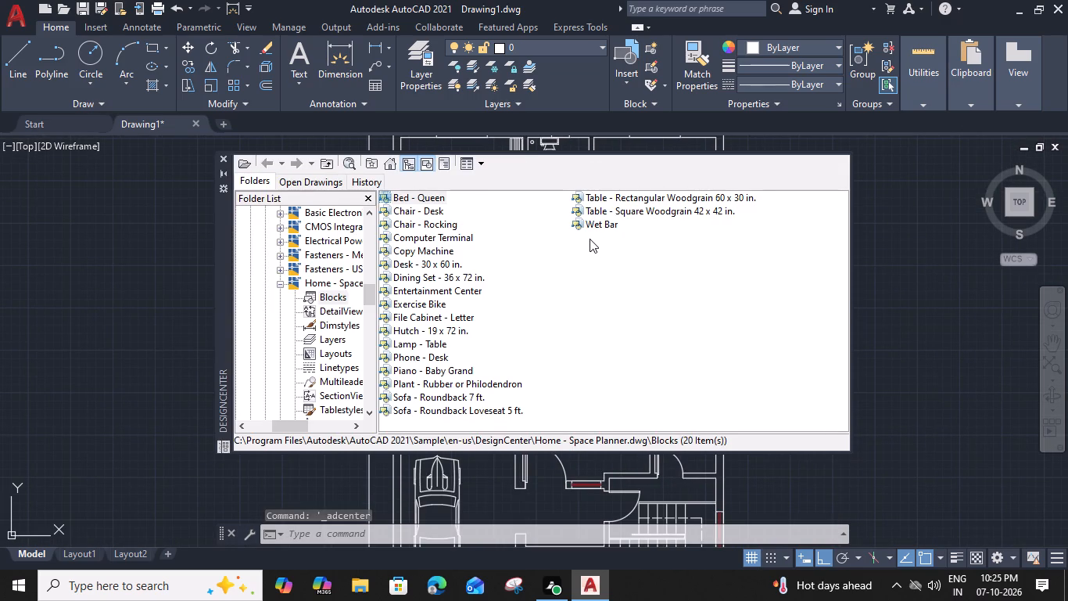
pyautogui.click(404, 276)
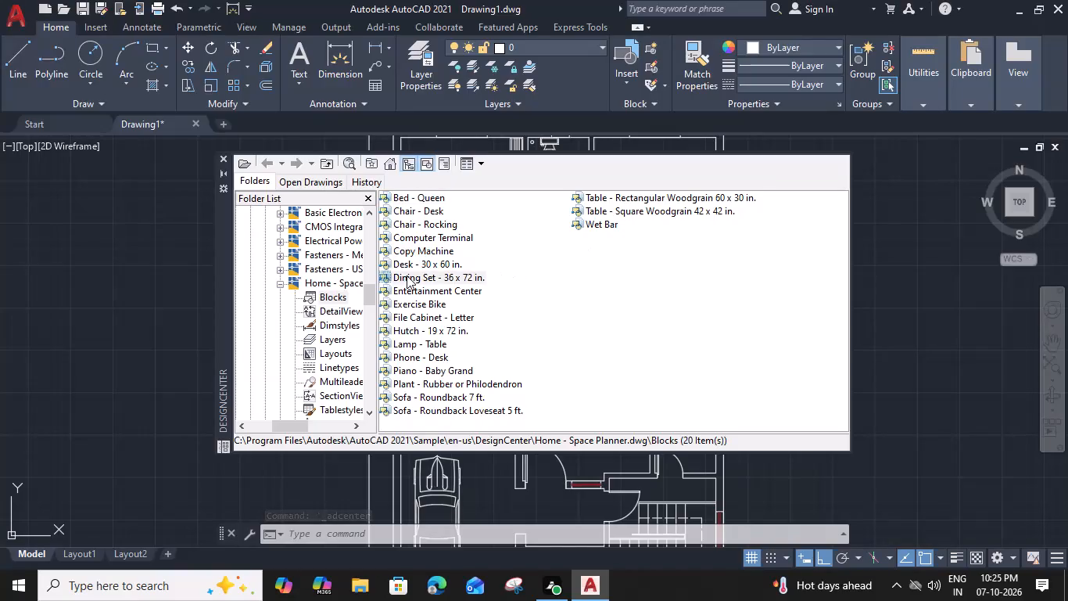
pyautogui.moveTo(463, 278); pyautogui.dragTo(501, 324)
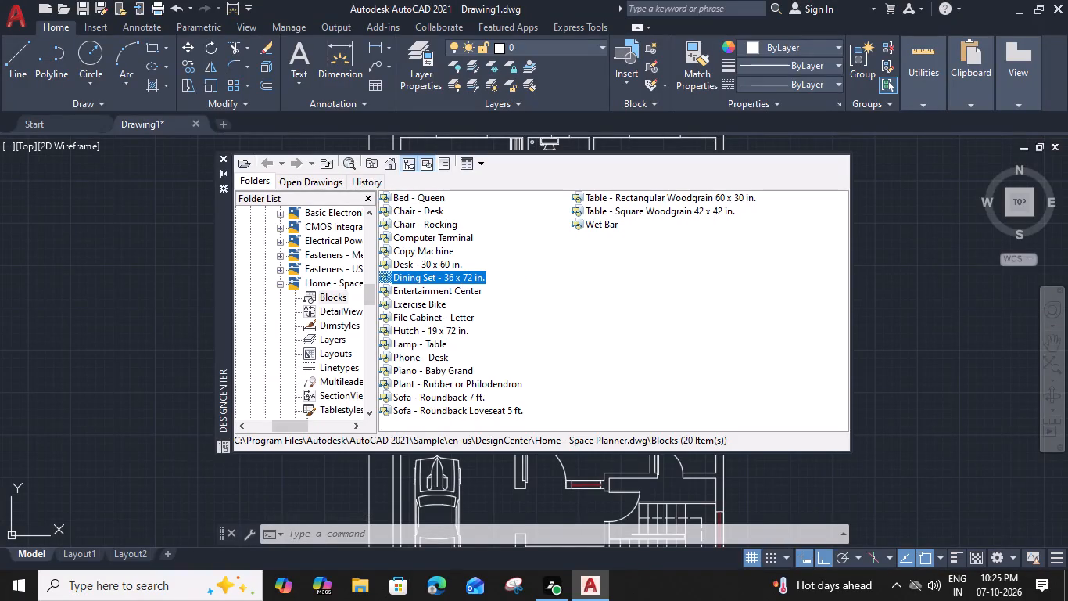
pyautogui.moveTo(501, 324); pyautogui.dragTo(496, 470)
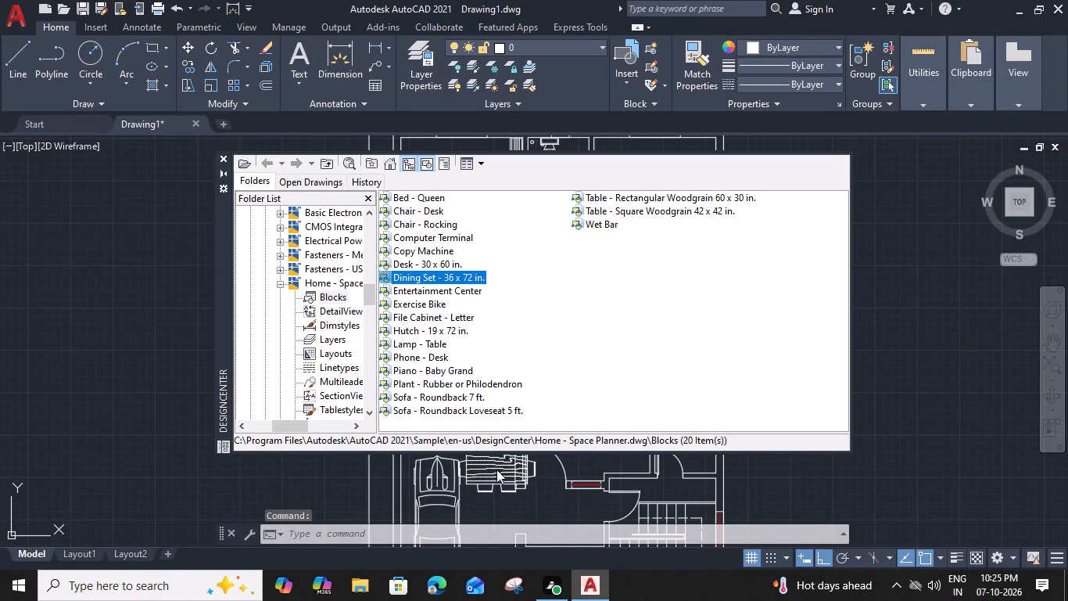
pyautogui.click(220, 157)
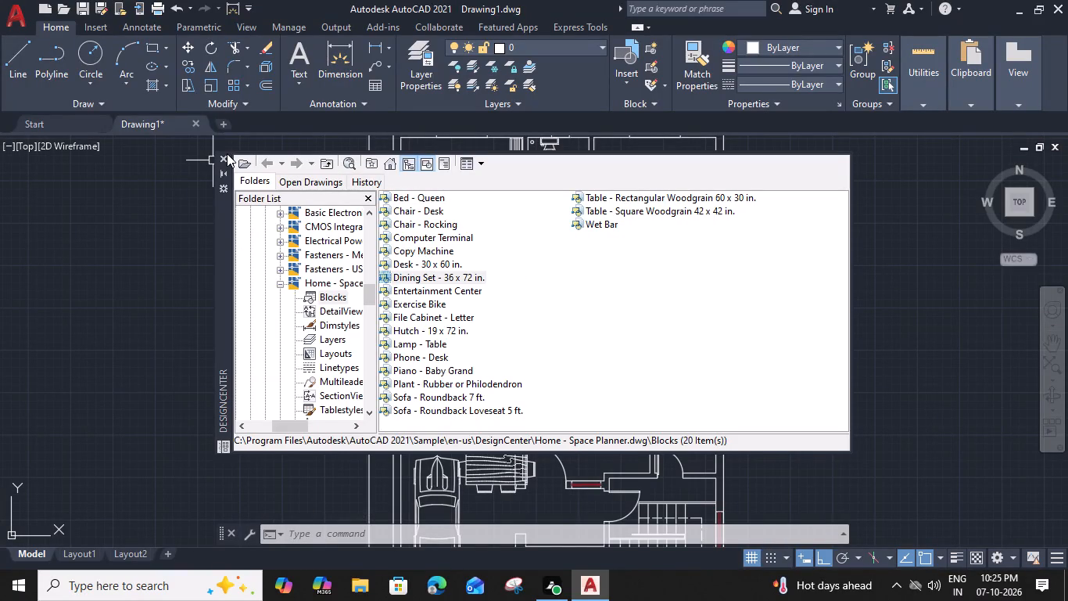
pyautogui.click(226, 154)
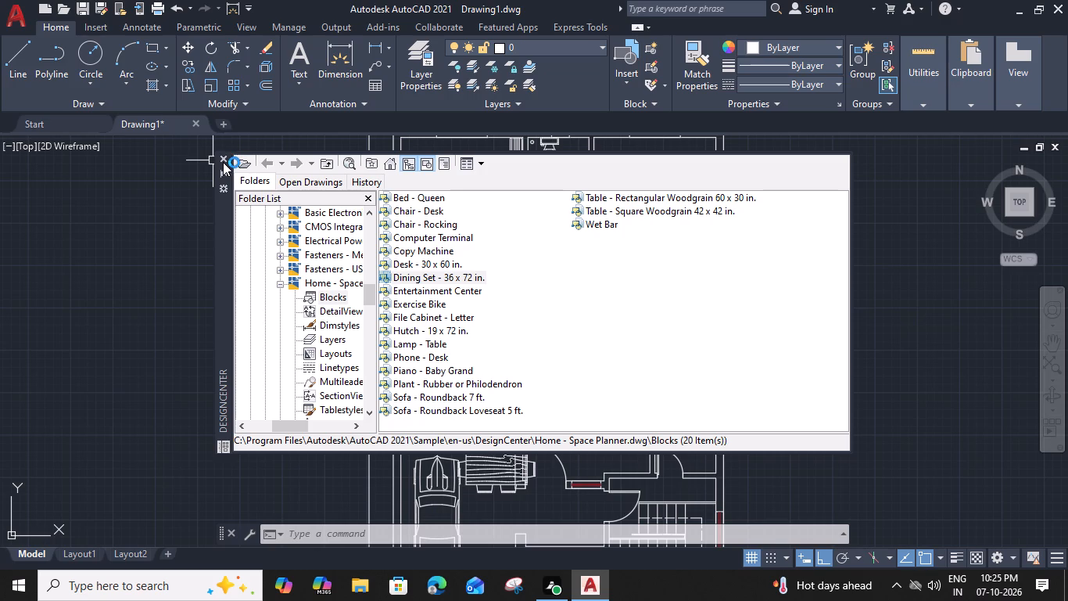
pyautogui.click(221, 156)
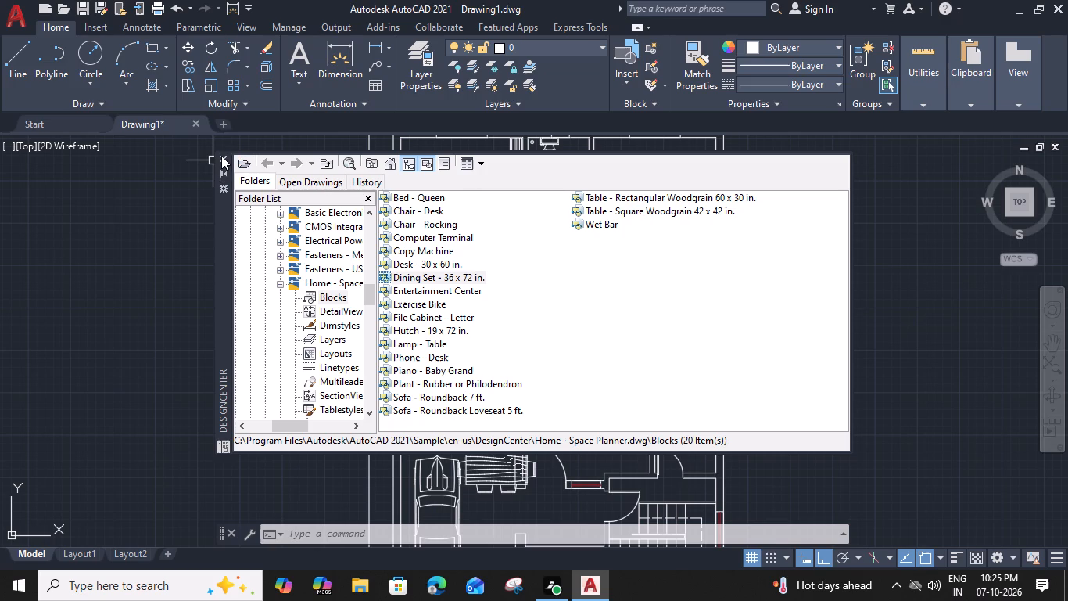
pyautogui.doubleClick(221, 156)
pyautogui.click(881, 308)
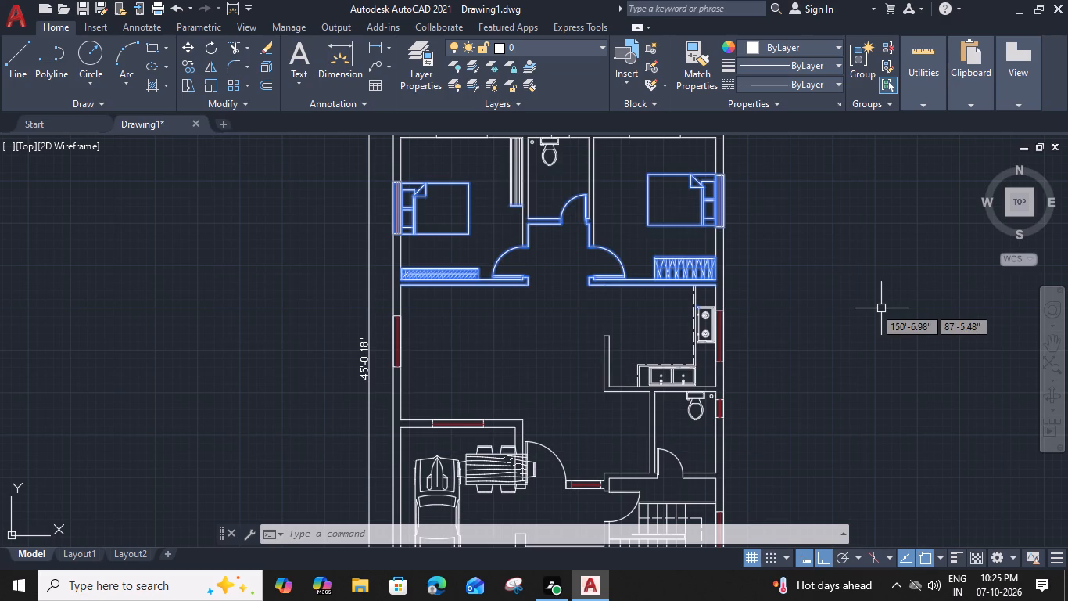
# Move the dining set up from the garage area into the open hall above it.
pyautogui.click(507, 457)
pyautogui.write('m')
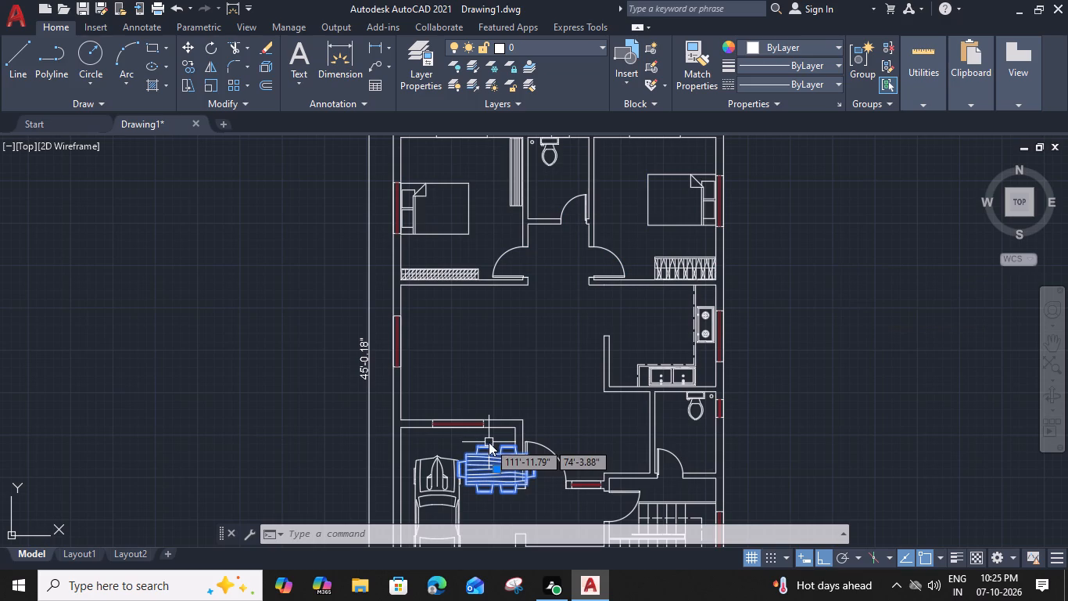
pyautogui.press('space')
pyautogui.click(489, 442)
pyautogui.click(501, 324)
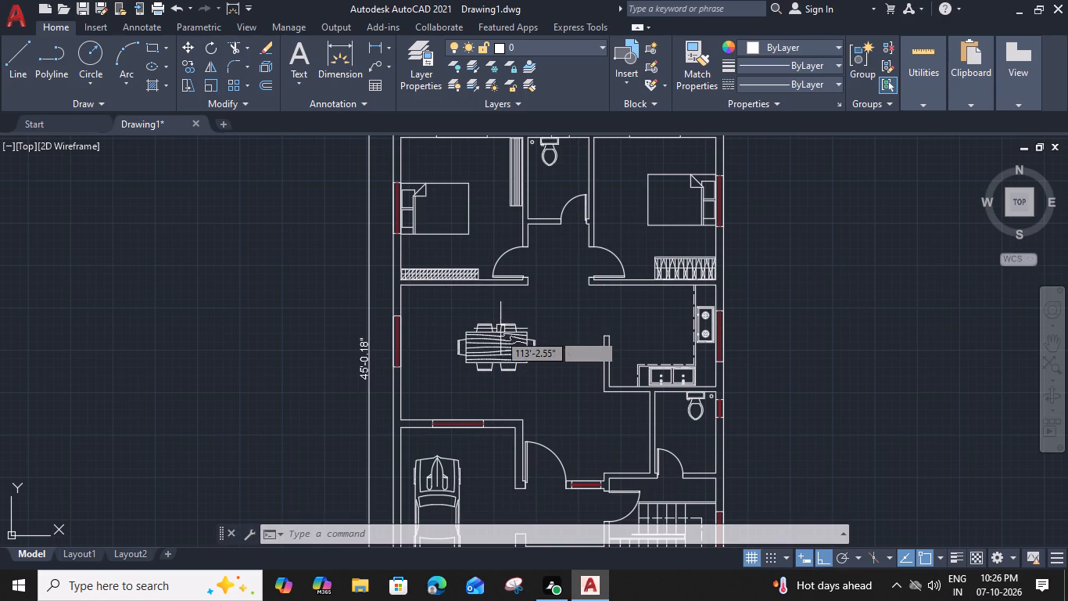
# Rotate the dining set a quarter turn about its end chair so the table stands lengthwise up the plan.
pyautogui.click(528, 345)
pyautogui.write('ro')
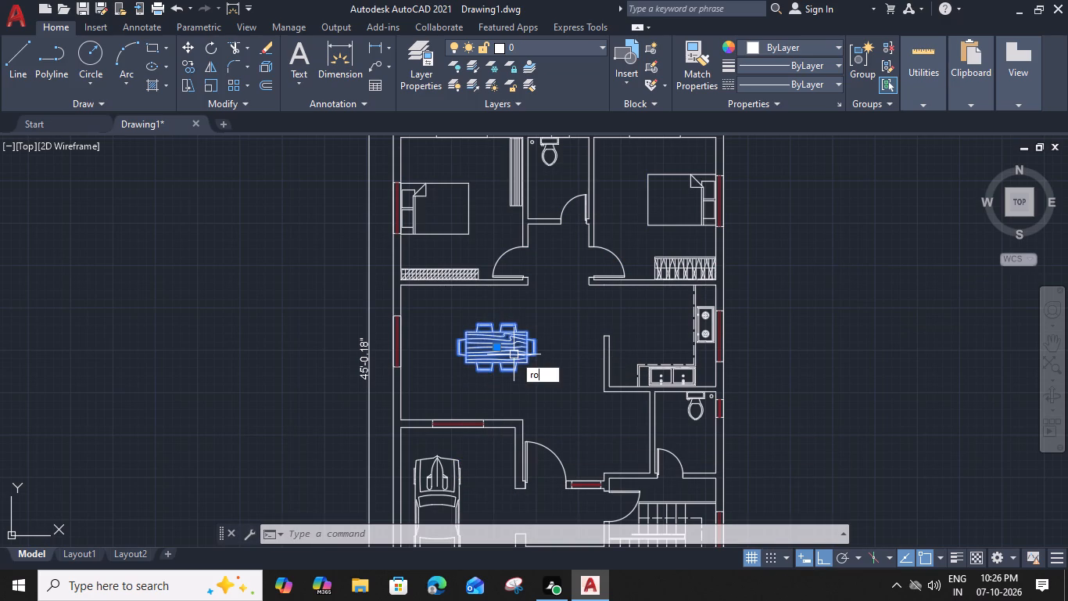
pyautogui.press('space')
pyautogui.scroll(2, 533, 358)
pyautogui.click(535, 353)
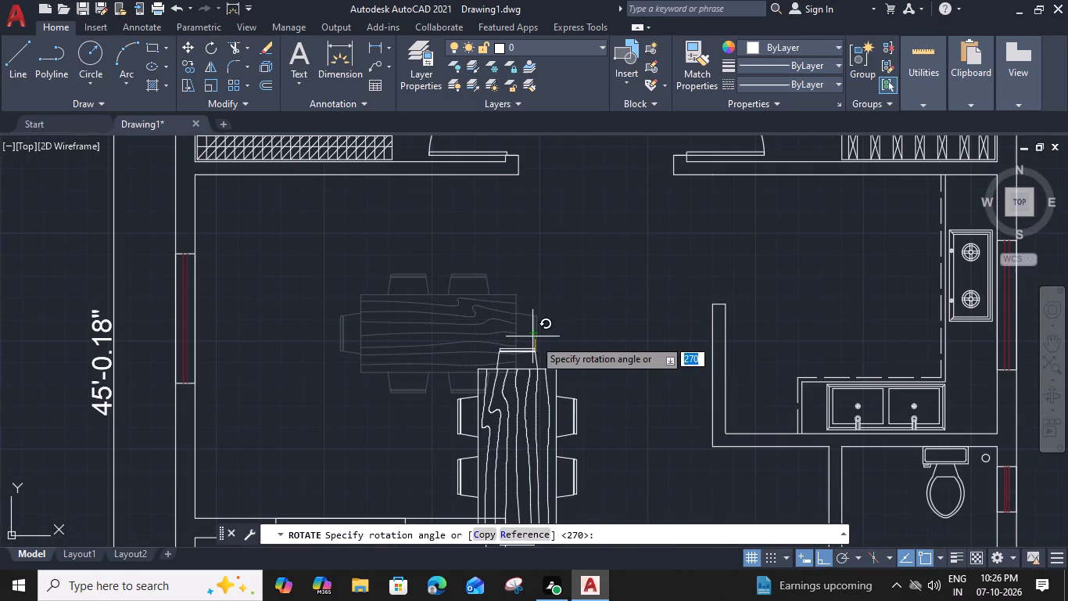
pyautogui.scroll(4, 537, 336)
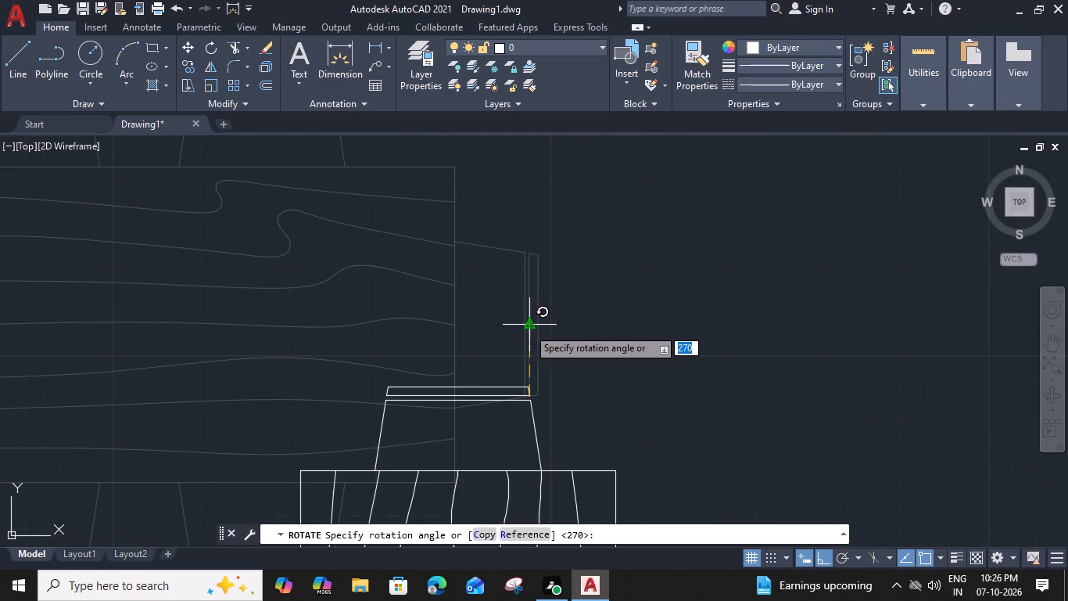
pyautogui.click(528, 328)
# Move the rotated dining set away from the garage wall toward the kitchen's short partition wall.
pyautogui.scroll(-3, 528, 328)
pyautogui.moveTo(544, 329); pyautogui.dragTo(534, 343)
pyautogui.click(468, 401)
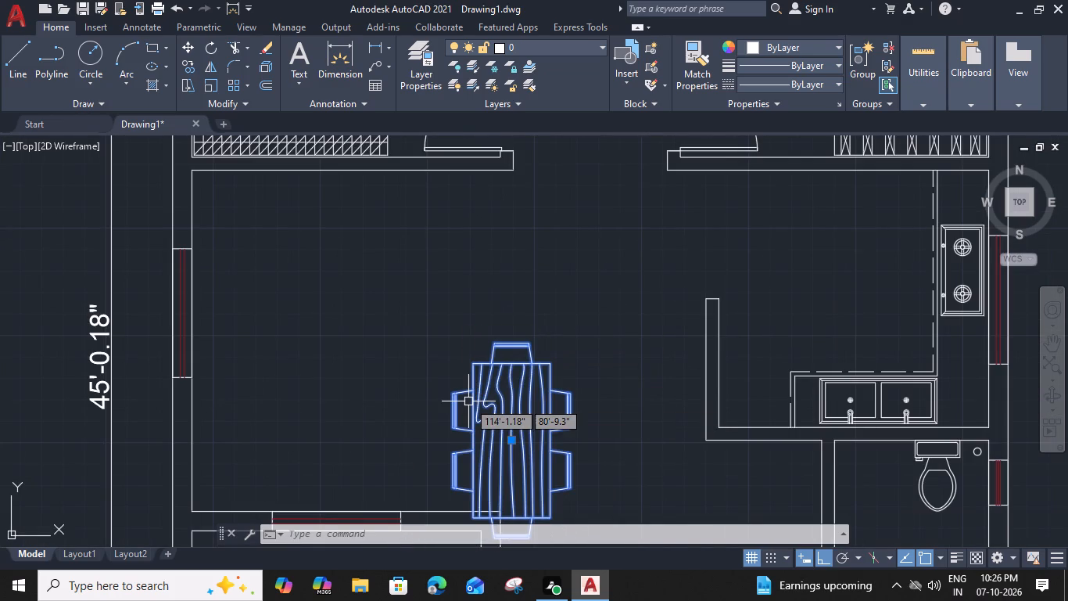
pyautogui.write('m')
pyautogui.press('space')
pyautogui.click(543, 362)
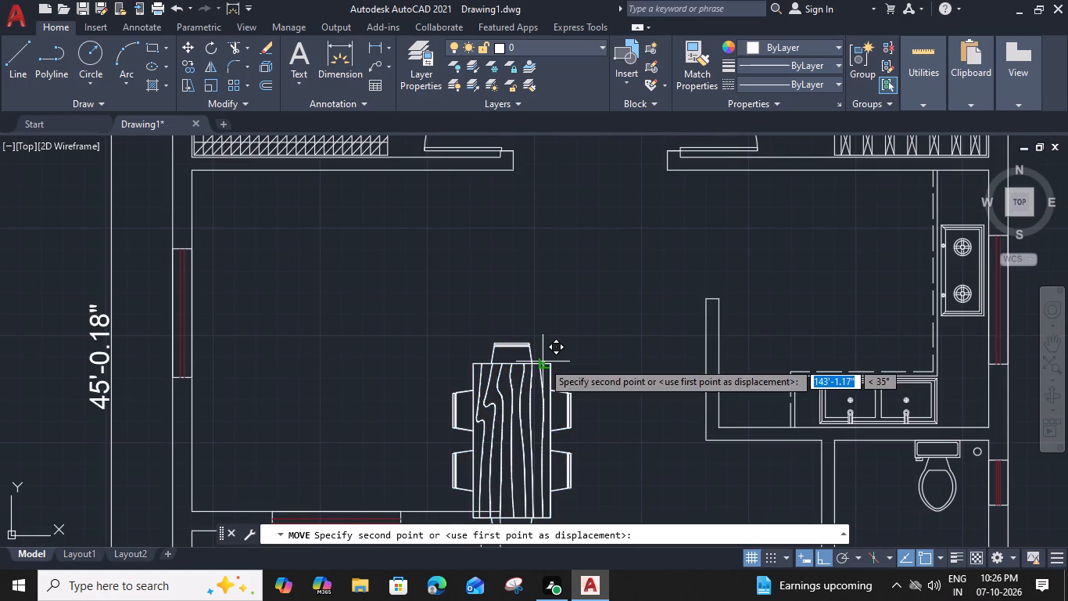
pyautogui.click(653, 371)
# Move the dining set straight up the plan so it sits alongside the kitchen partition's free end.
pyautogui.scroll(-2, 647, 373)
pyautogui.moveTo(645, 377); pyautogui.dragTo(643, 372, button='middle')
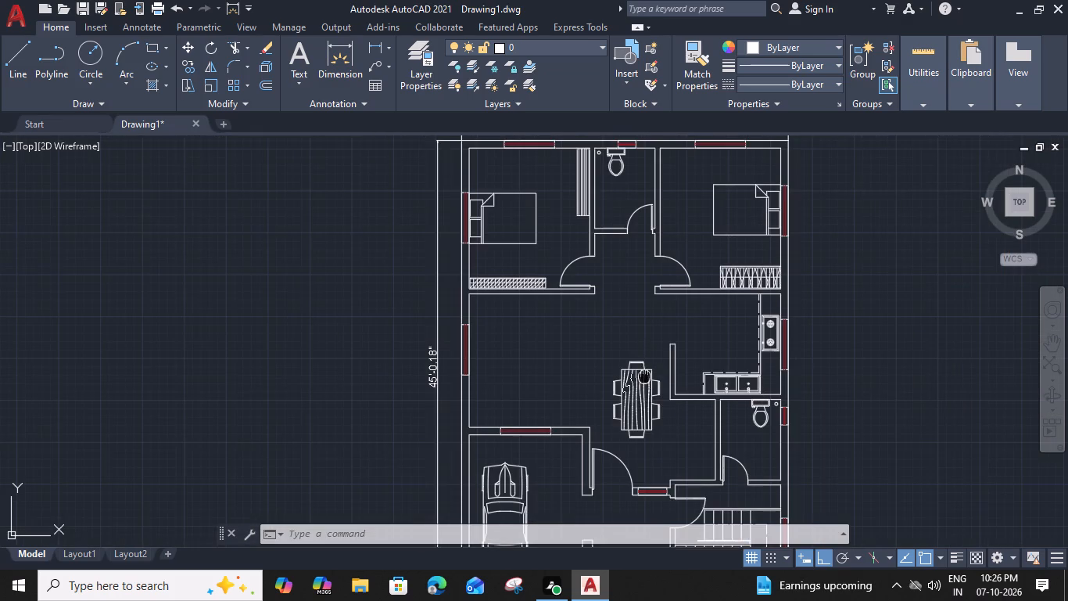
pyautogui.moveTo(643, 372); pyautogui.dragTo(623, 347, button='middle')
pyautogui.scroll(1, 625, 343)
pyautogui.click(625, 343)
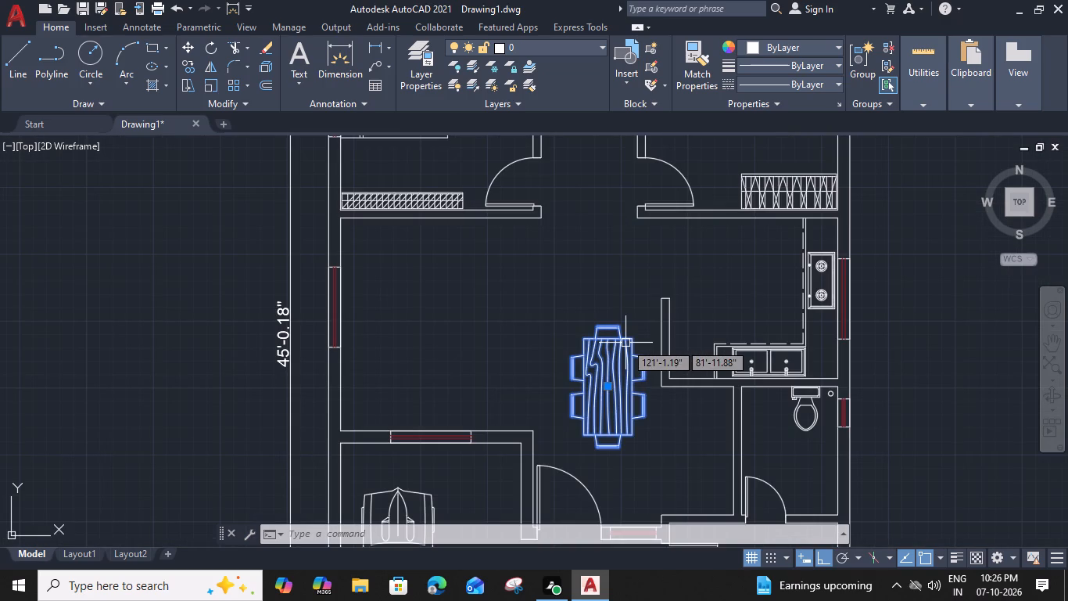
pyautogui.write('m')
pyautogui.press('space')
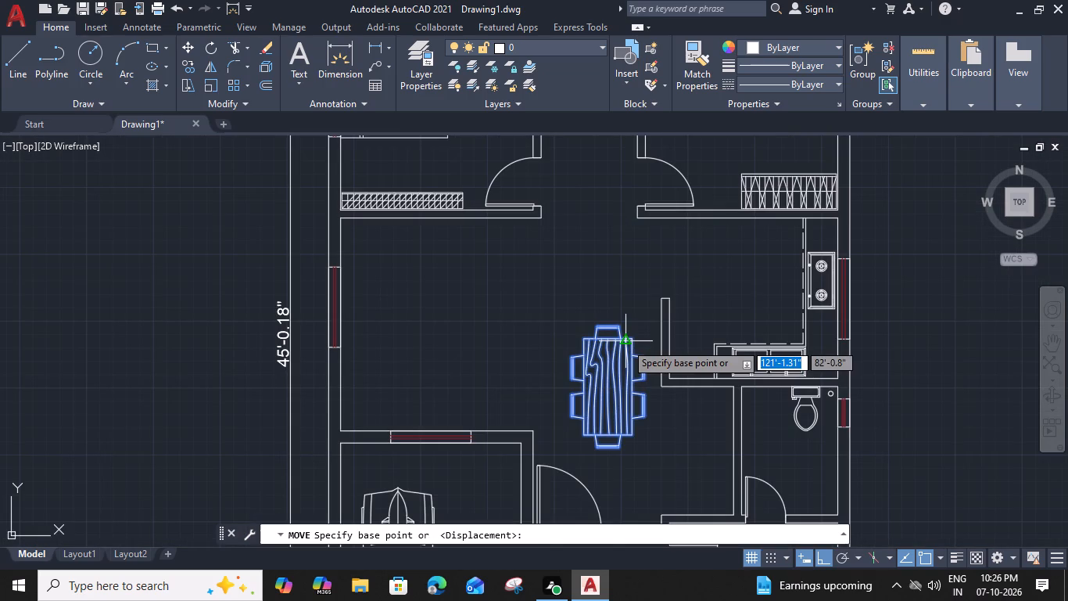
pyautogui.click(635, 340)
pyautogui.click(635, 290)
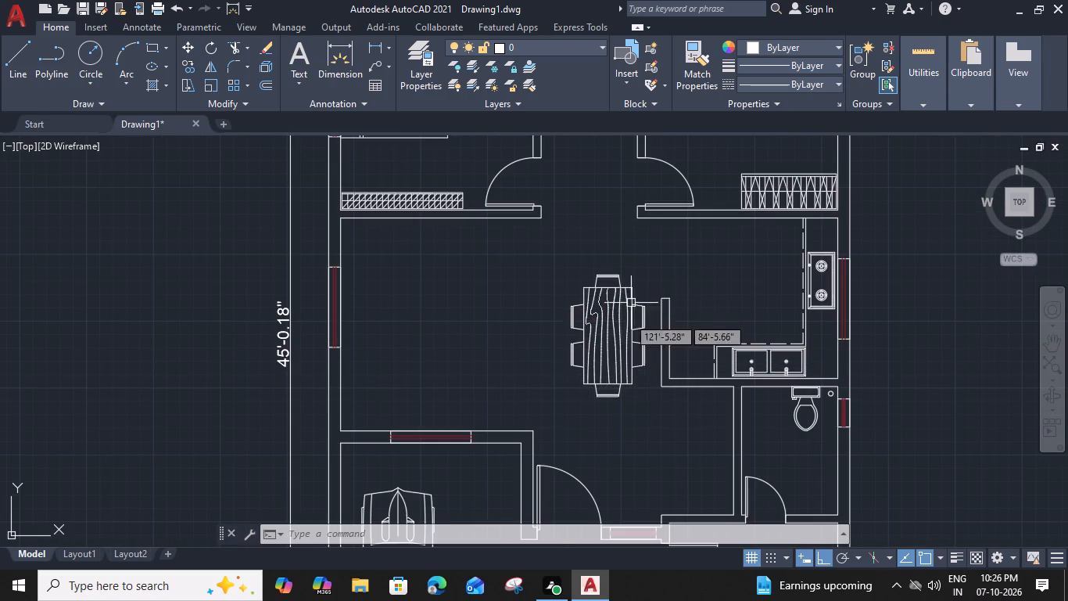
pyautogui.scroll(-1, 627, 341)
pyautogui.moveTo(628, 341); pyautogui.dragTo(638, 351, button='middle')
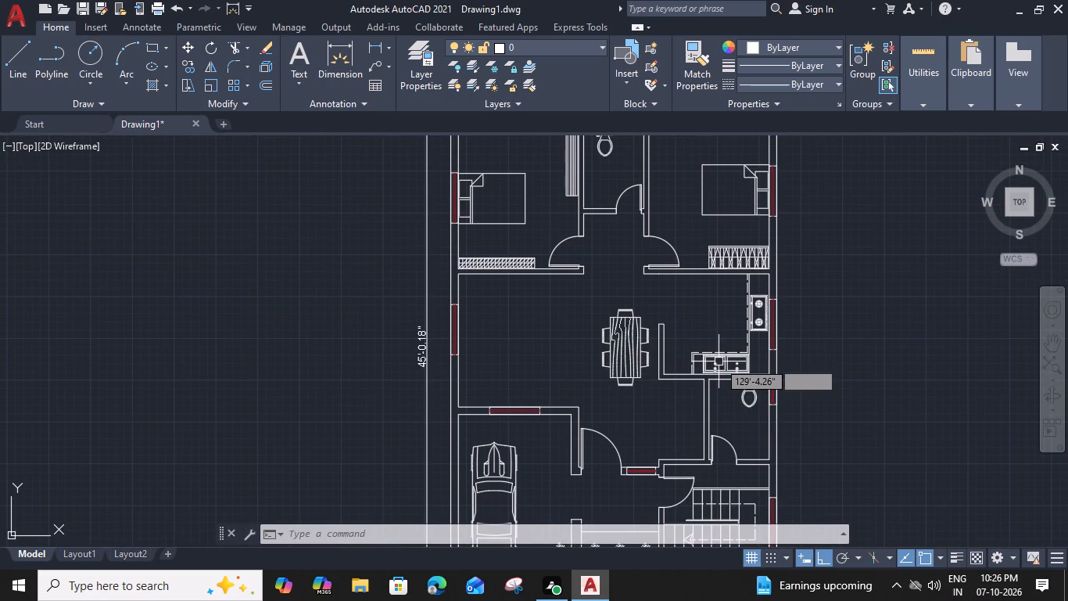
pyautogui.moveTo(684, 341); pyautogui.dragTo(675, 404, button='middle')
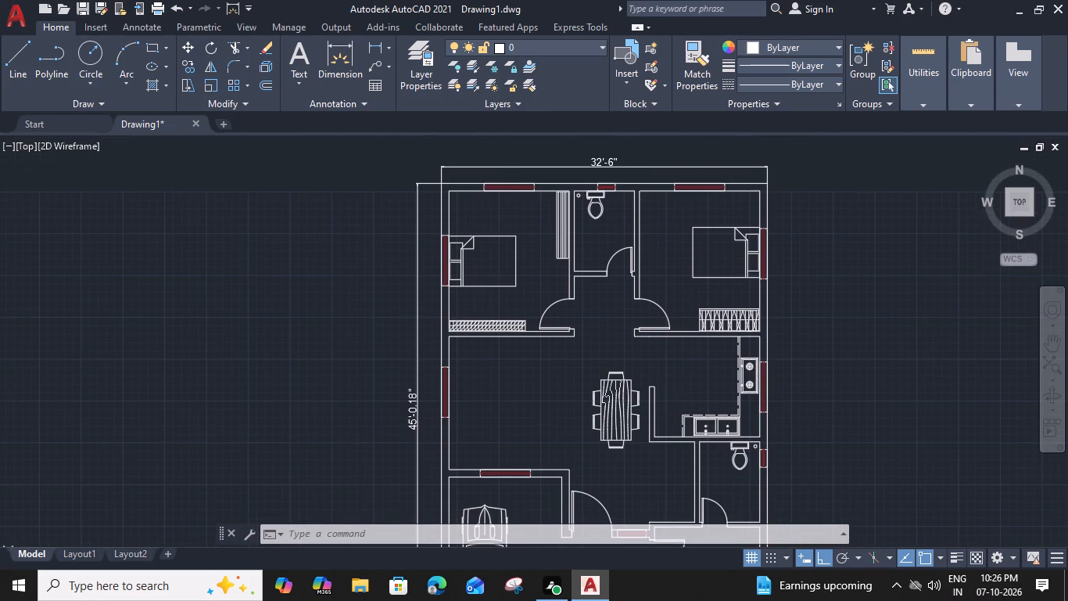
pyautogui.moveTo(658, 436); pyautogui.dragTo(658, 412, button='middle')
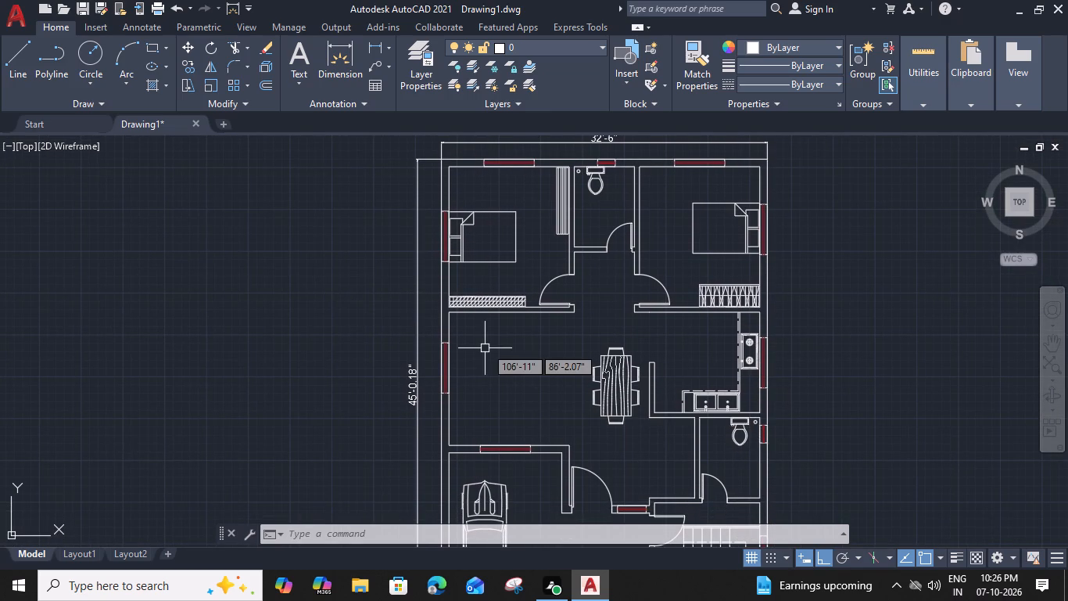
# Add a multiline text label reading LIVING ROOM at 7" height on one line in the open hall beside the dining set.
pyautogui.write('mt')
pyautogui.press('space')
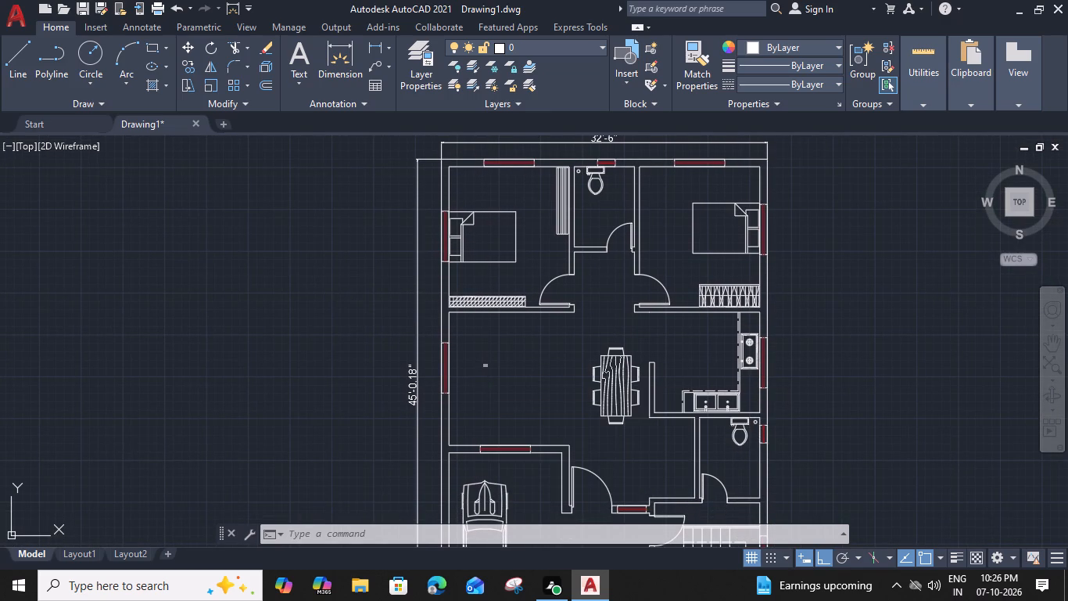
pyautogui.click(472, 361)
pyautogui.click(554, 378)
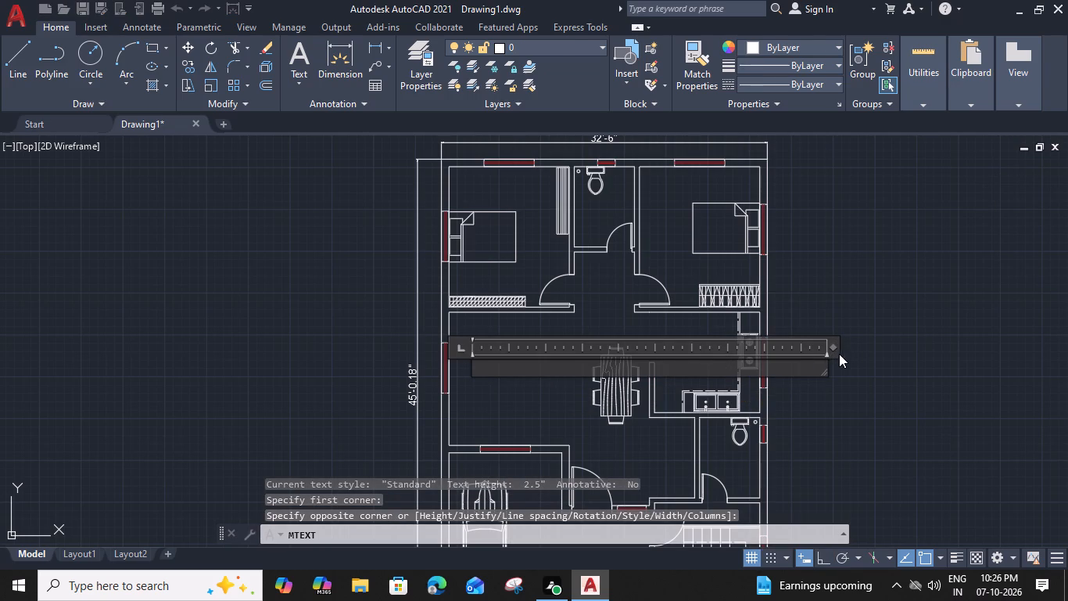
pyautogui.moveTo(832, 348); pyautogui.dragTo(564, 354)
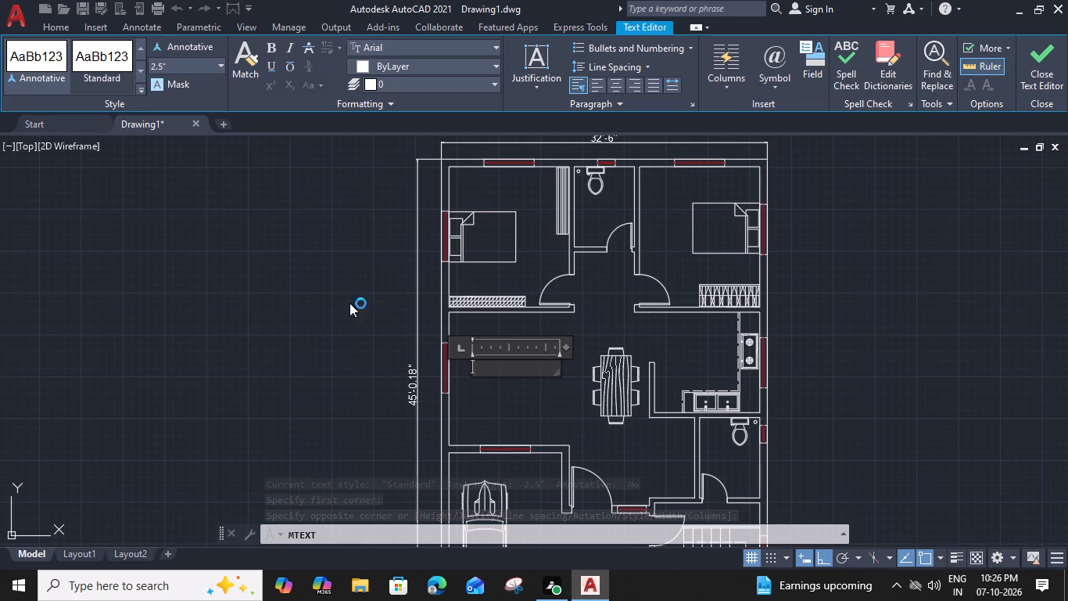
pyautogui.click(181, 67)
pyautogui.write('7"')
pyautogui.press('Return')
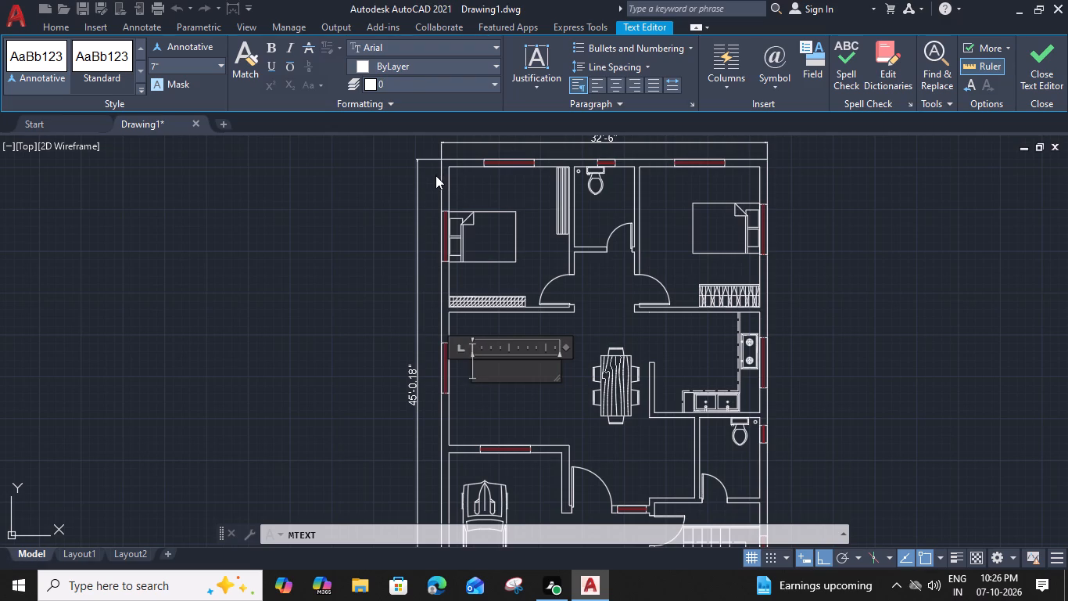
pyautogui.scroll(1, 487, 362)
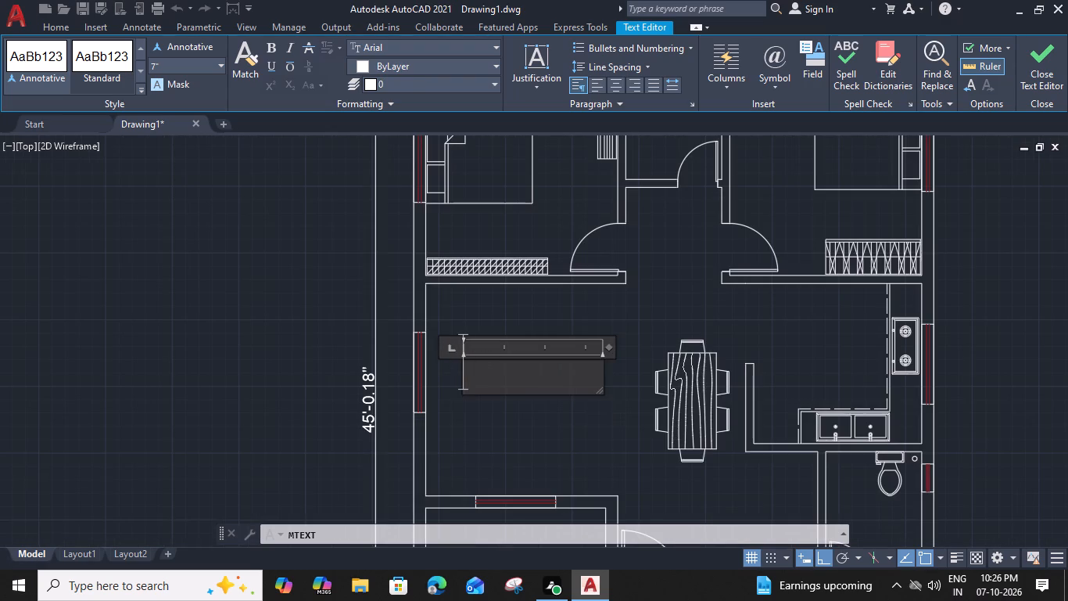
pyautogui.write('li')
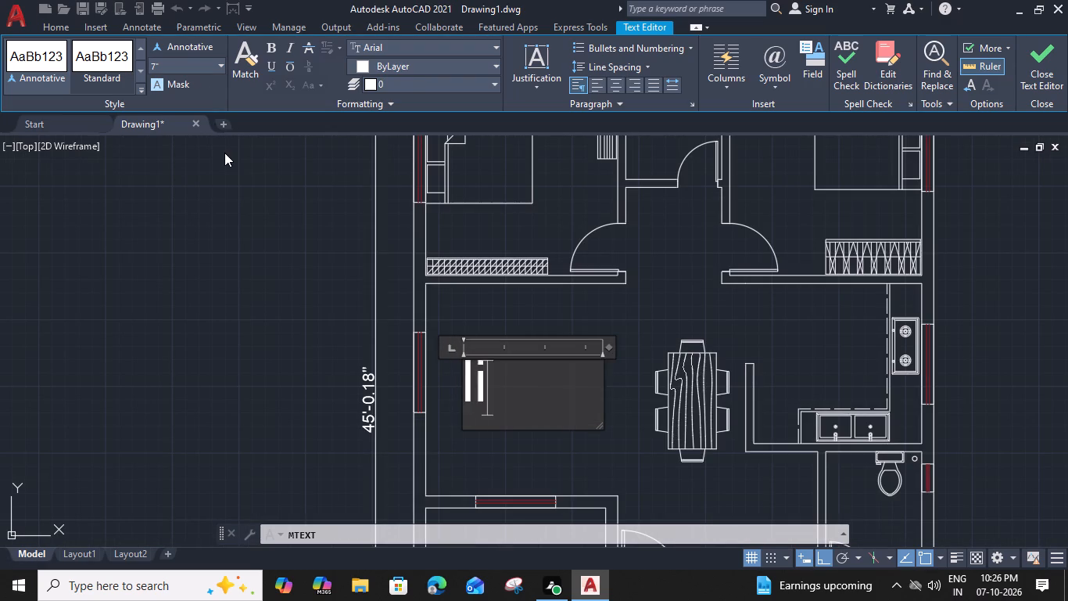
pyautogui.press('BackSpace')
pyautogui.press('BackSpace')
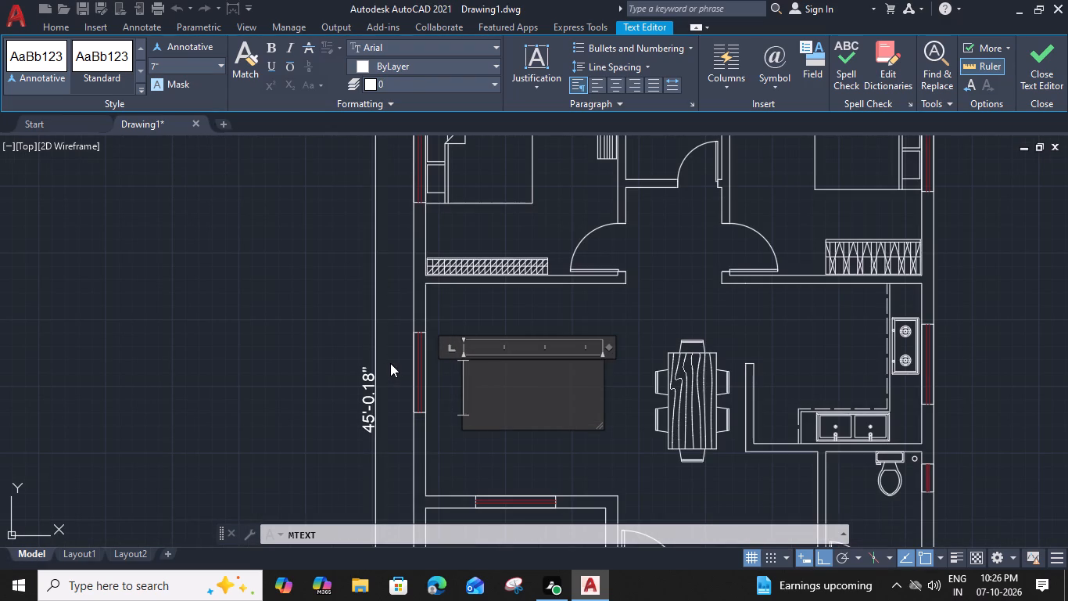
pyautogui.write('LI')
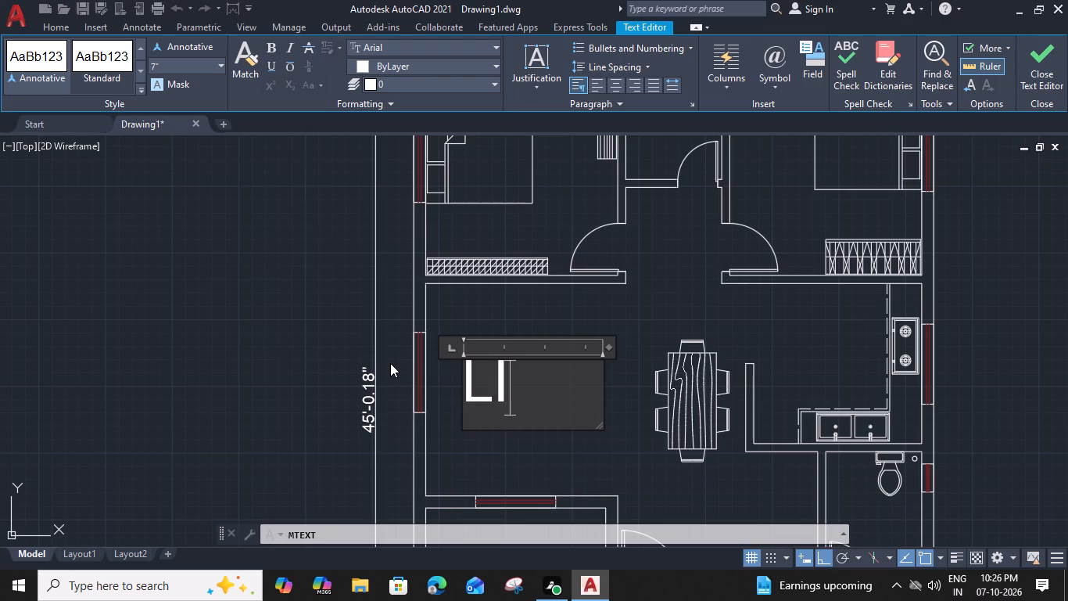
pyautogui.write('VIN')
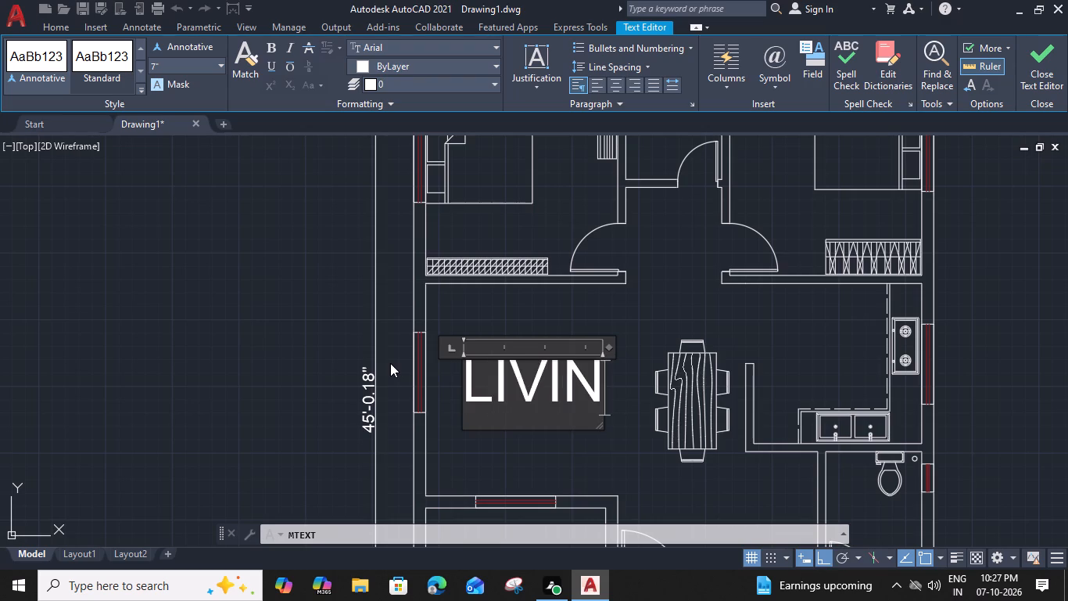
pyautogui.press('g')
pyautogui.press('space')
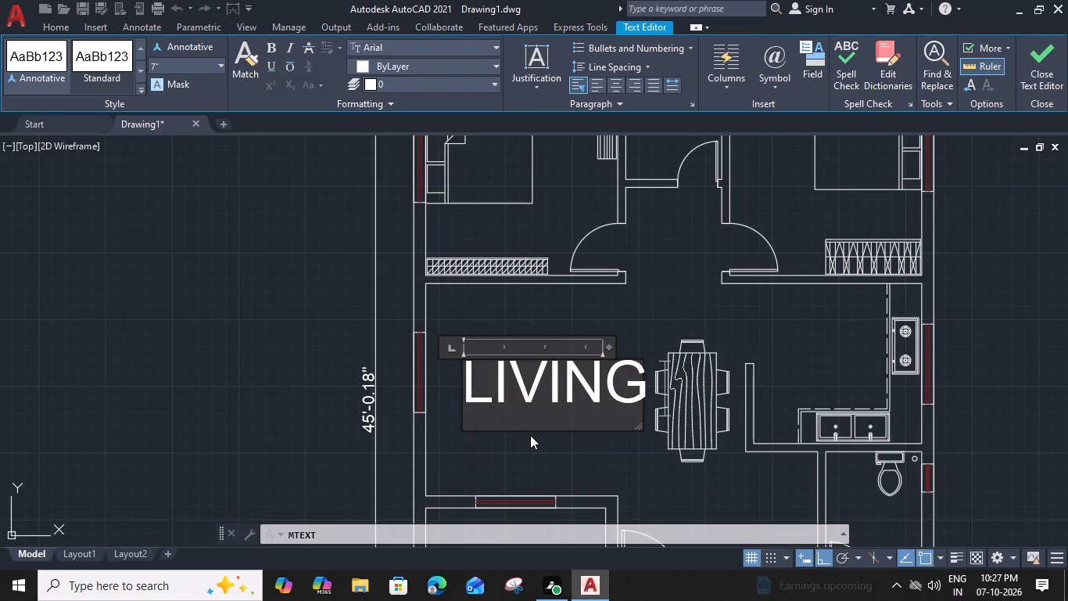
pyautogui.write('ROOM')
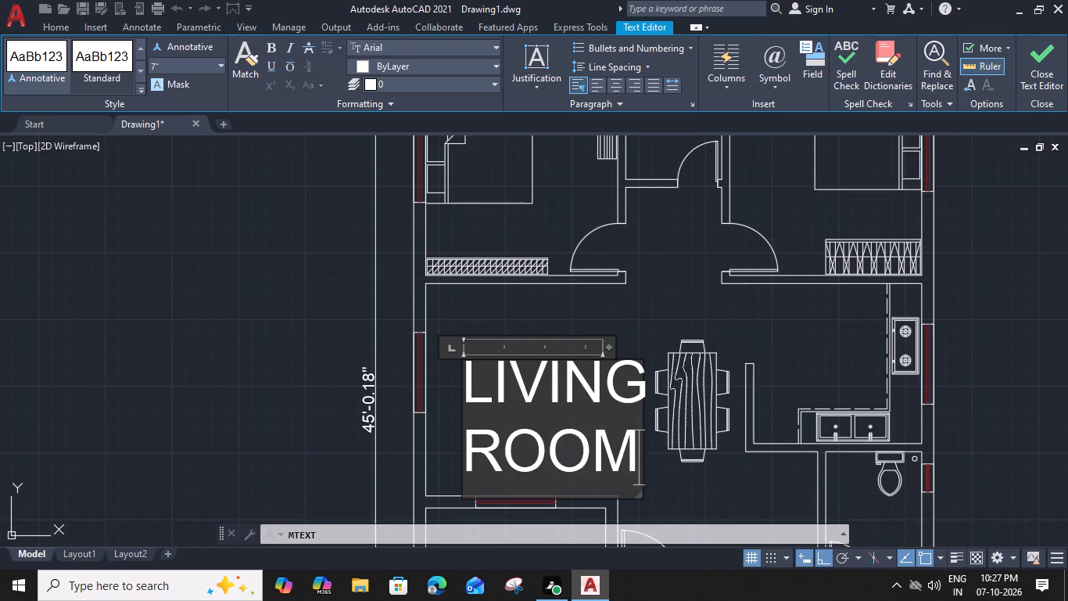
pyautogui.moveTo(612, 347); pyautogui.dragTo(782, 343)
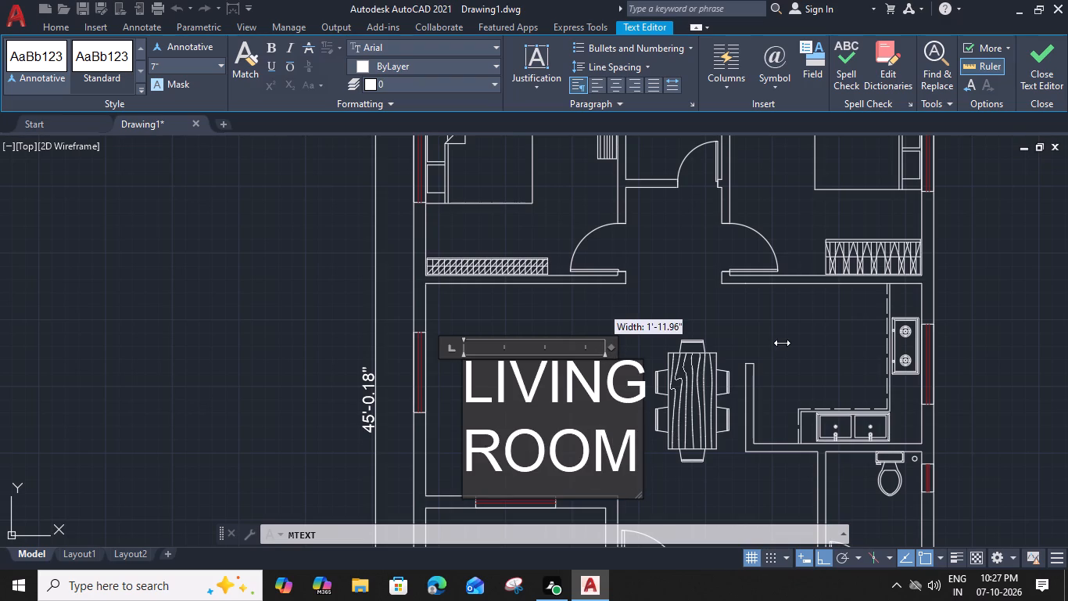
pyautogui.moveTo(782, 343); pyautogui.dragTo(858, 332)
pyautogui.press('space')
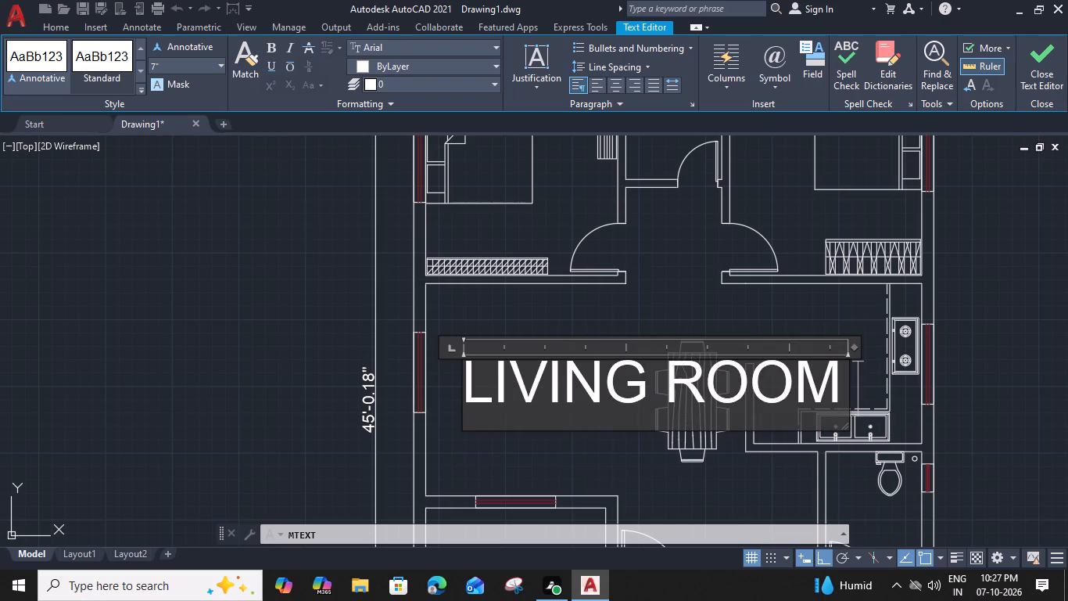
pyautogui.press('Return')
pyautogui.click(695, 288)
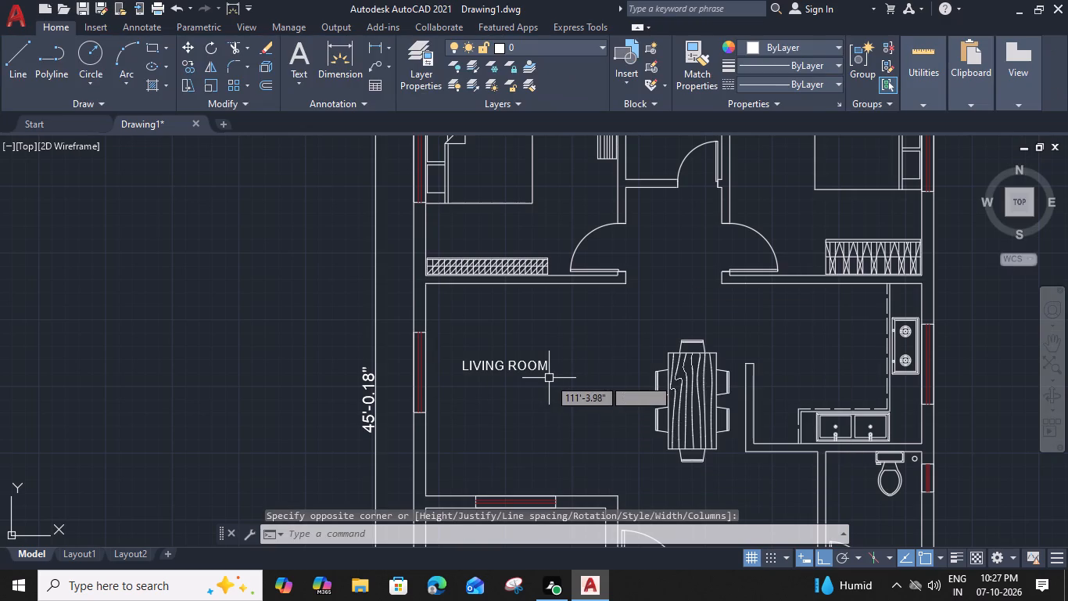
# Set a dashed ACAD linetype and draw a vertical line about 13'-3" long from the bedroom wall end to the garage wall's level.
pyautogui.moveTo(588, 417); pyautogui.dragTo(566, 401, button='middle')
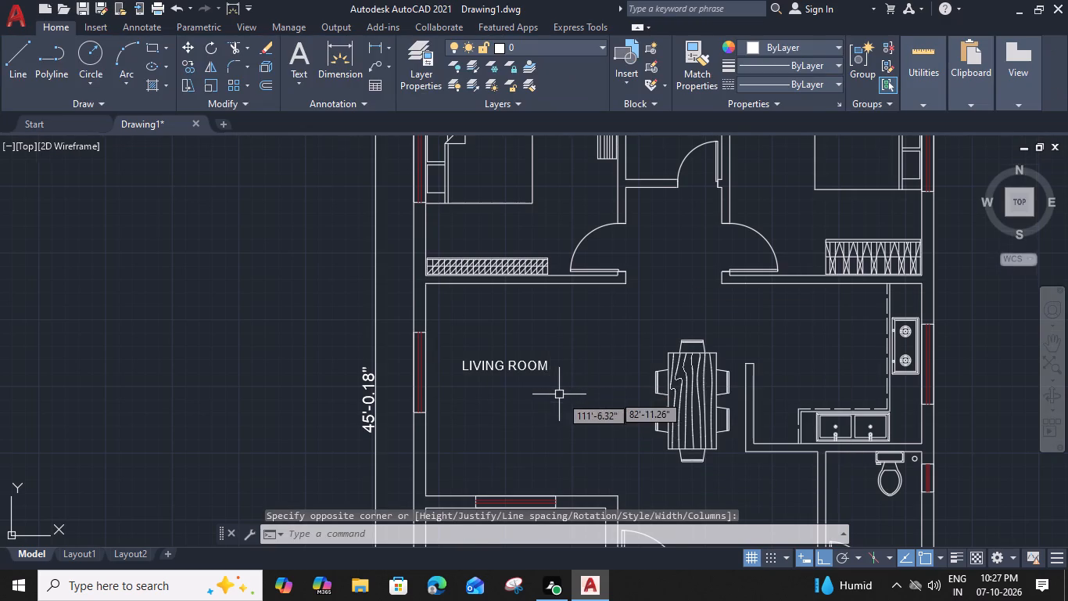
pyautogui.moveTo(566, 401); pyautogui.dragTo(571, 303, button='middle')
pyautogui.click(839, 86)
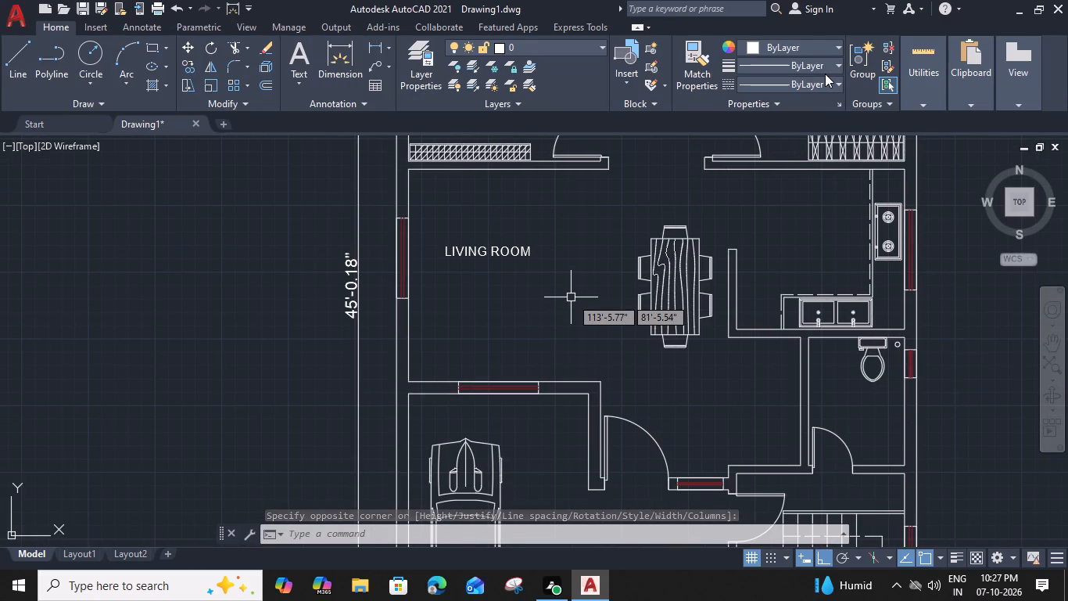
pyautogui.click(815, 143)
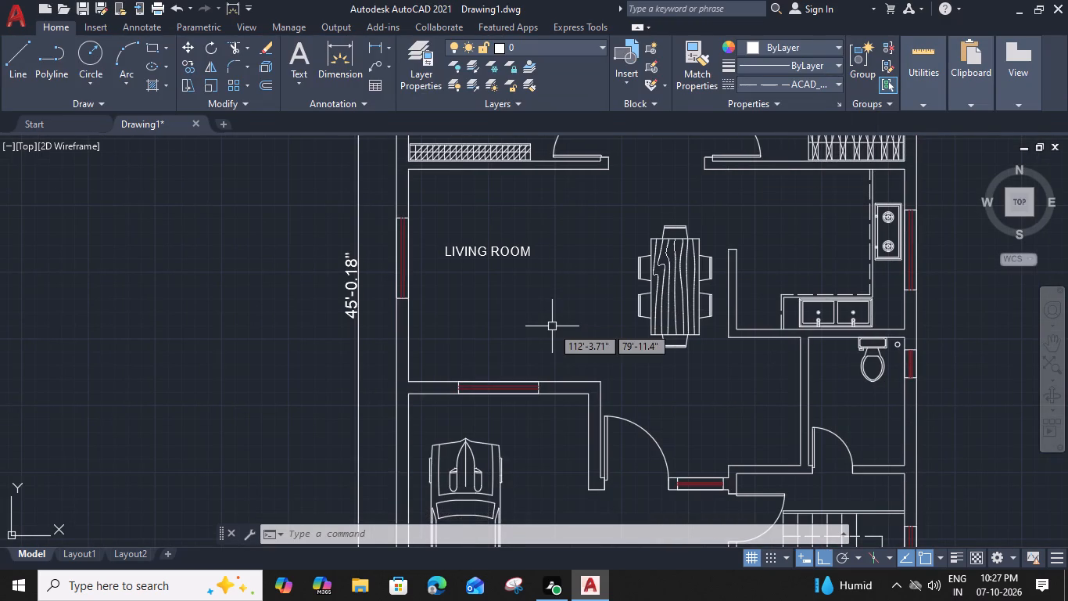
pyautogui.write('L')
pyautogui.press('space')
pyautogui.click(611, 171)
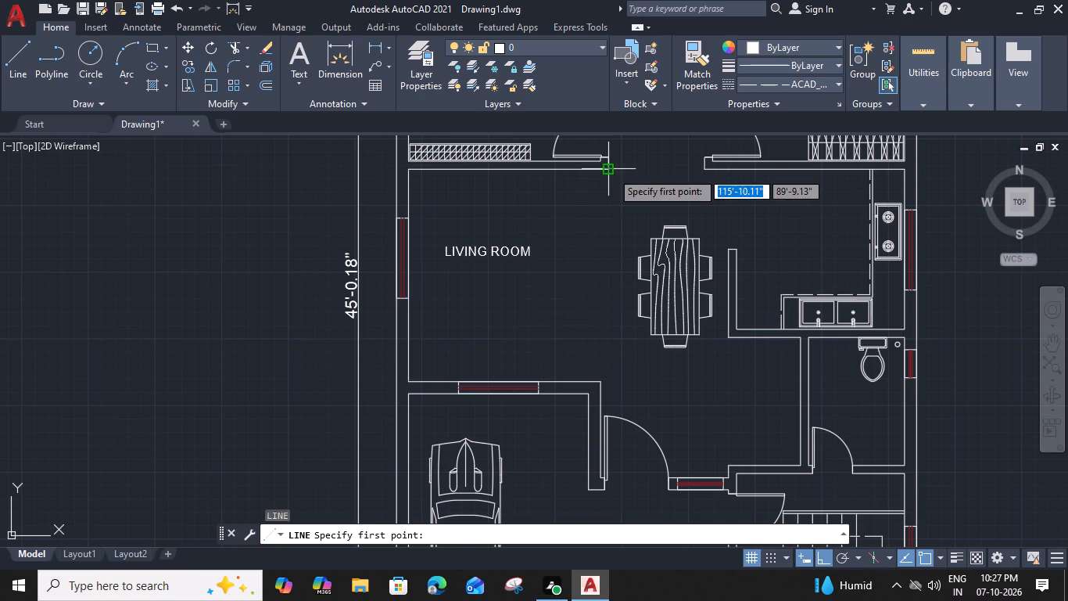
pyautogui.click(606, 381)
pyautogui.press('Escape')
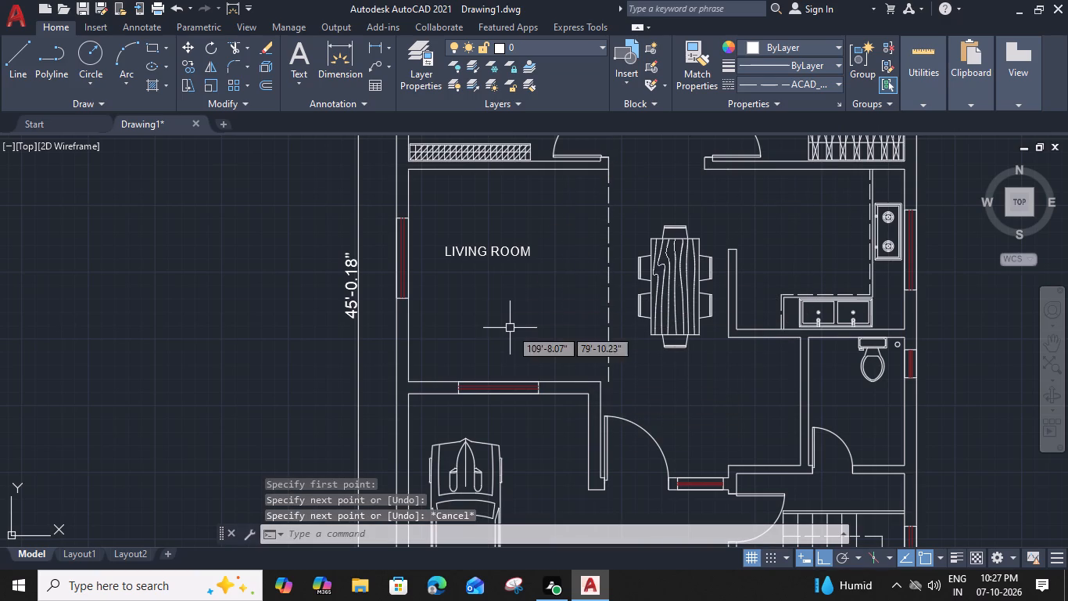
# Measure the living room's clear width and length.
pyautogui.write('MEA')
pyautogui.press('space')
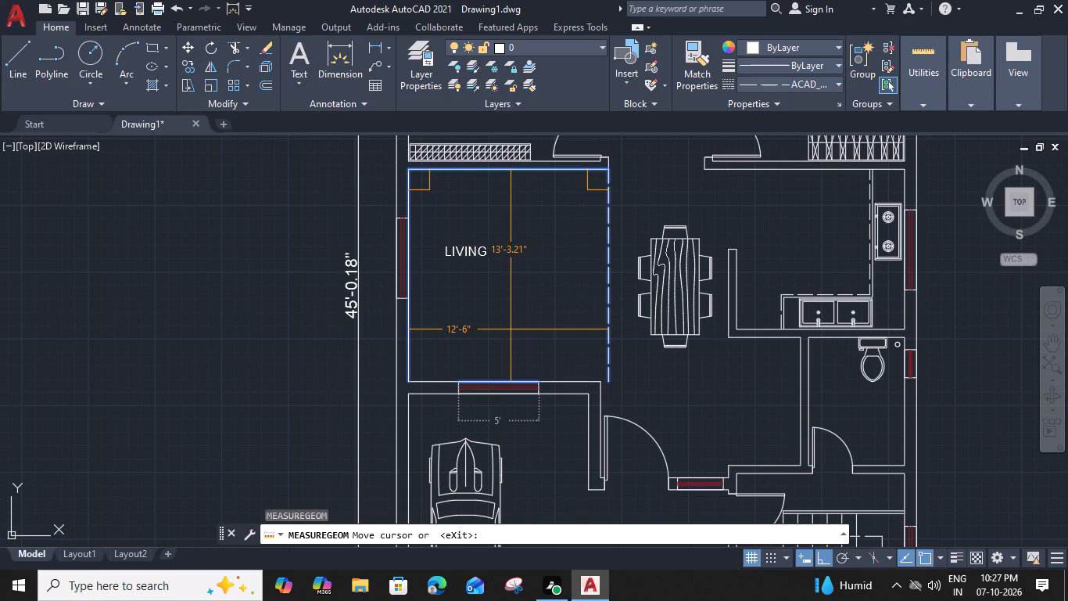
pyautogui.press('Escape')
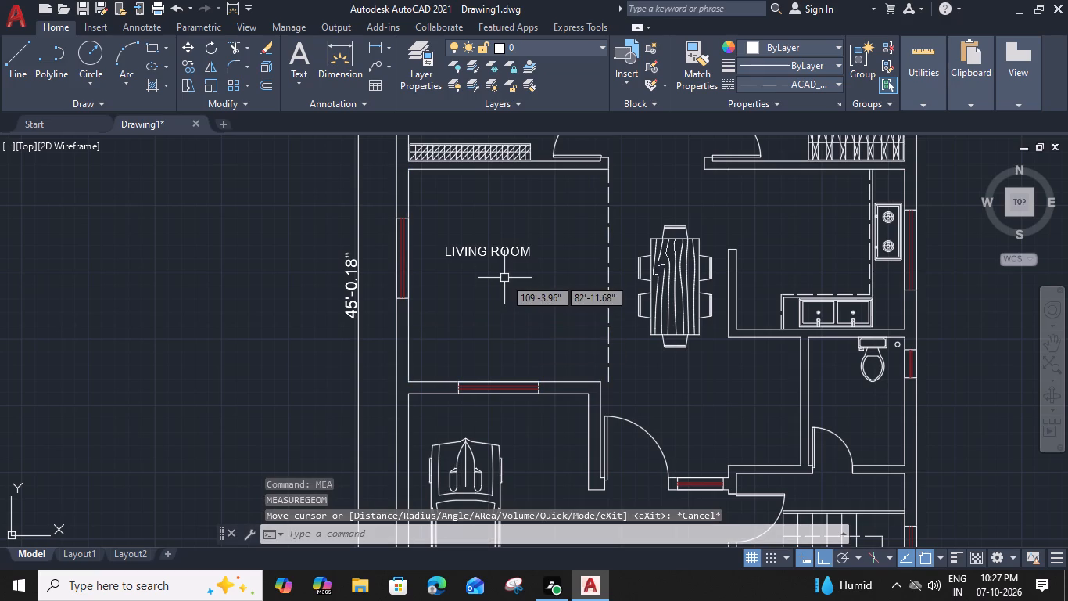
# Add a second line reading 12'-6"X13'3" beneath LIVING ROOM in the label.
pyautogui.doubleClick(502, 247)
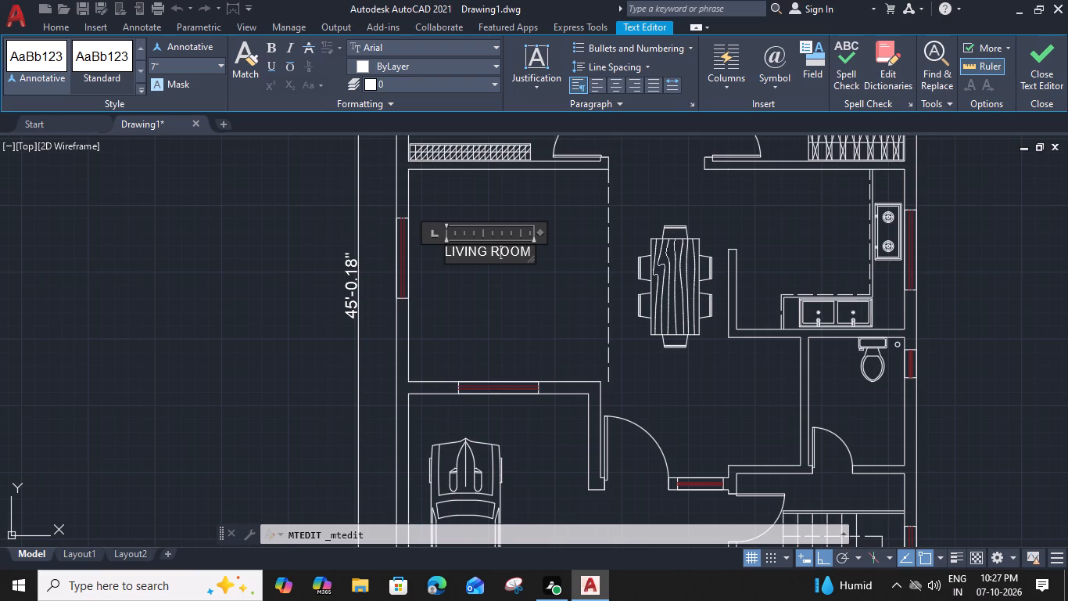
pyautogui.click(530, 254)
pyautogui.press('Return')
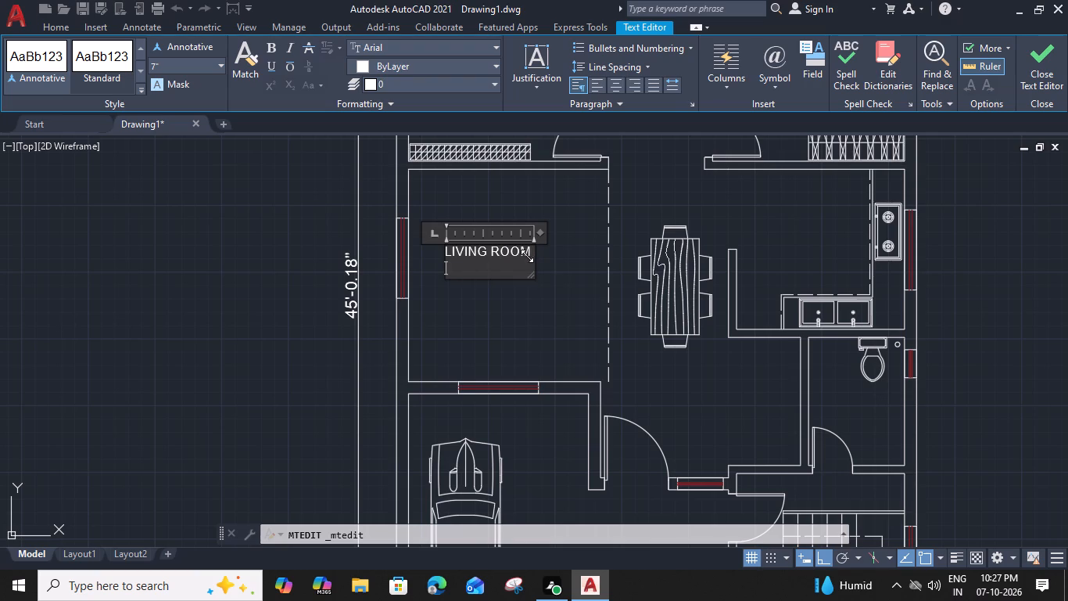
pyautogui.press('1')
pyautogui.press('2')
pyautogui.press("'")
pyautogui.press('-')
pyautogui.write('6"')
pyautogui.press('Return')
pyautogui.press('BackSpace')
pyautogui.press('x')
pyautogui.write('13')
pyautogui.press("'")
pyautogui.press('3')
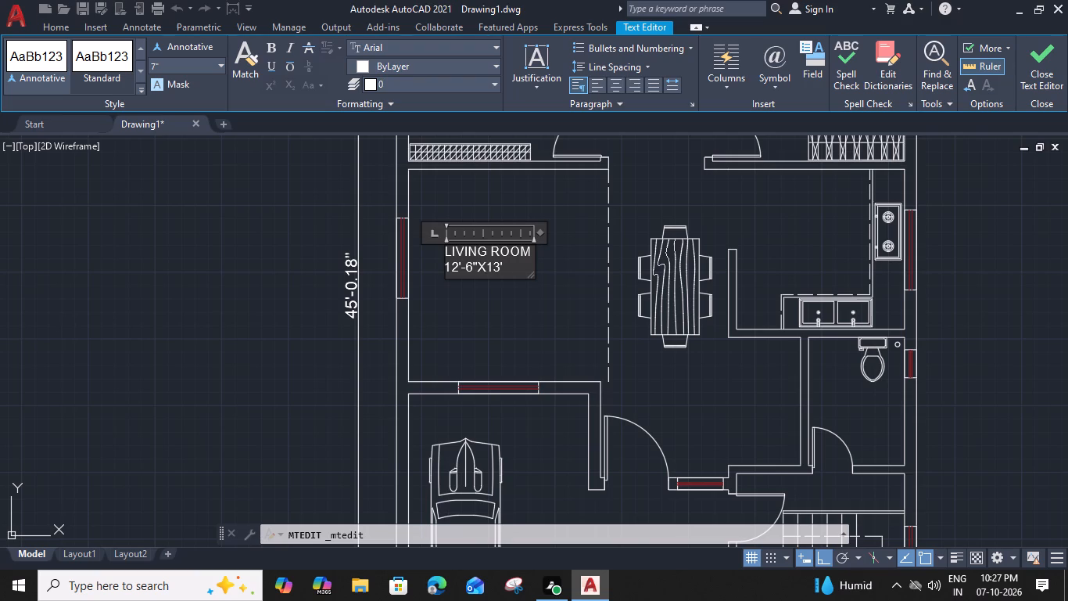
pyautogui.hotkey('shift', '"')
pyautogui.press('Return')
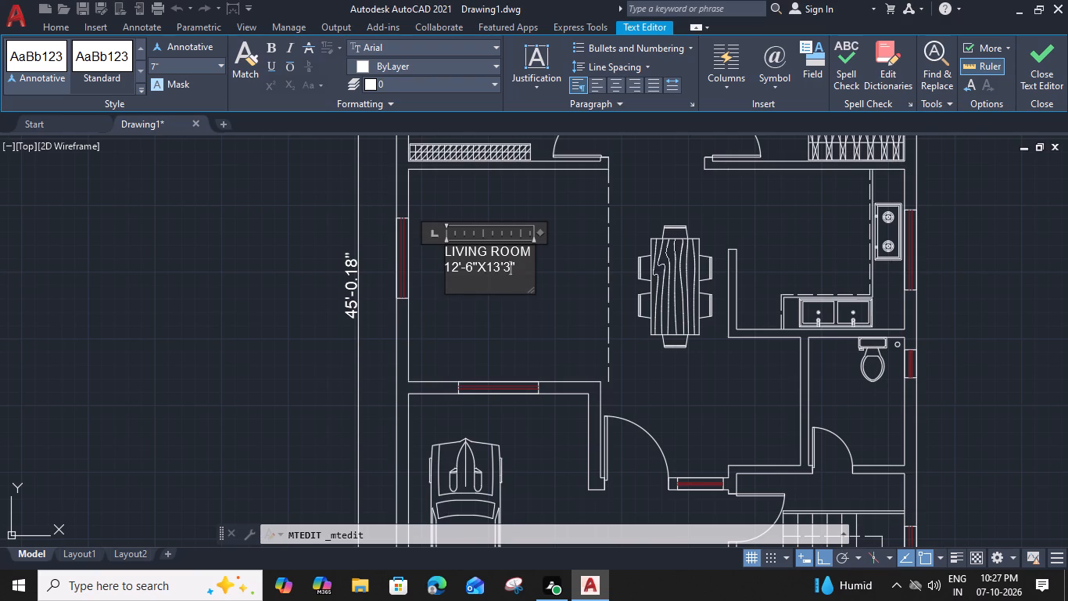
# Correct the label's second dimension to 13'-4" and remove the blank line below it.
pyautogui.click(508, 268)
pyautogui.press('-')
pyautogui.press('4')
pyautogui.click(518, 264)
pyautogui.click(453, 279)
pyautogui.press('BackSpace')
pyautogui.press('BackSpace')
pyautogui.click(536, 290)
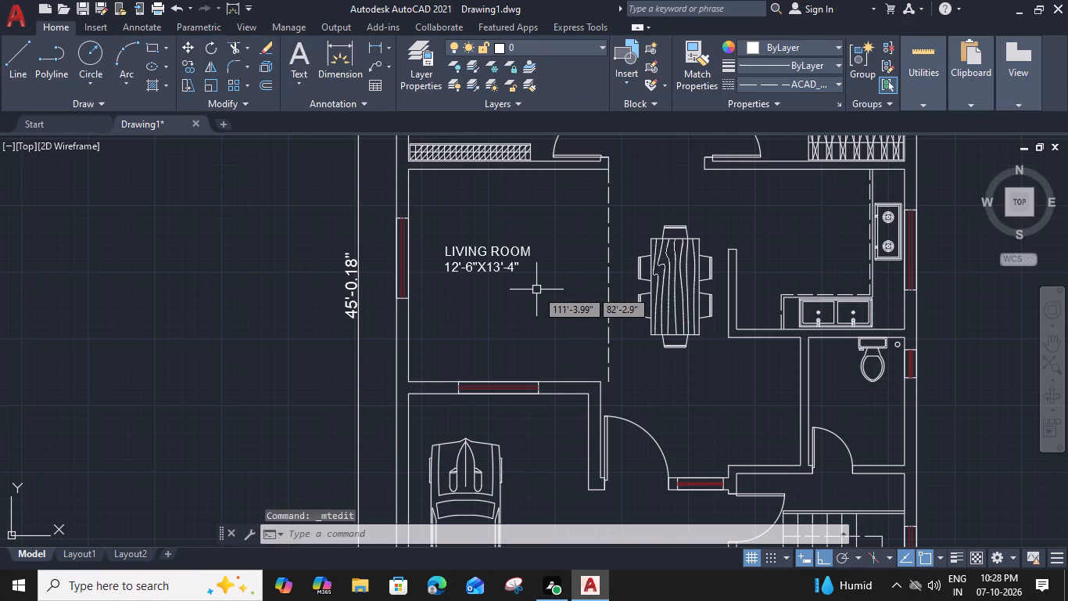
# Measure the living room's width and length again to check them against the label.
pyautogui.press('m')
pyautogui.write('EA')
pyautogui.press('space')
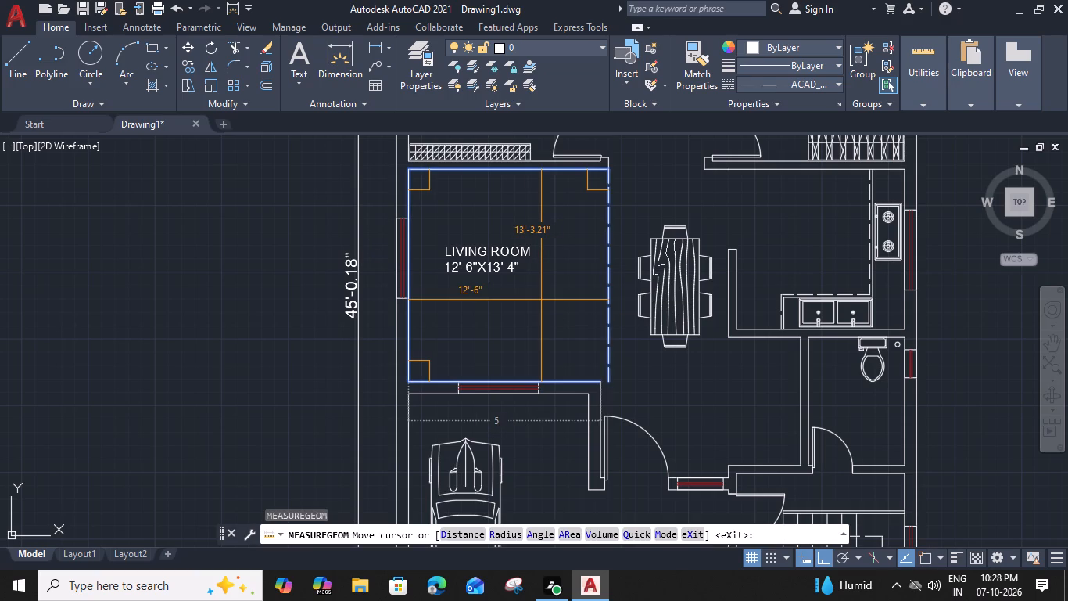
pyautogui.press('Escape')
# Copy the living room label straight up into the plan's upper-left bedroom, above the bed.
pyautogui.click(493, 268)
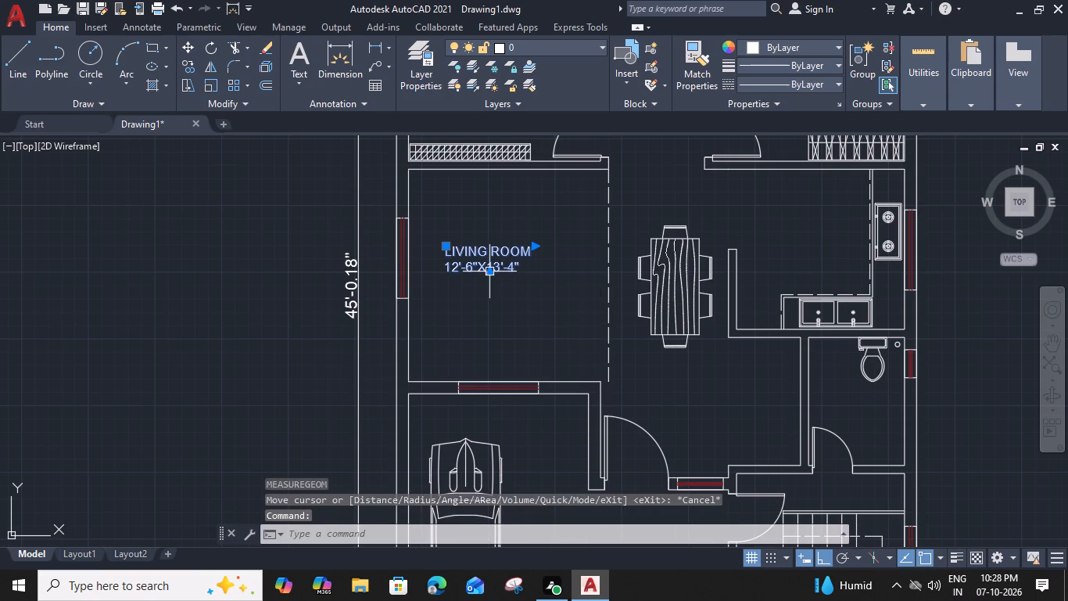
pyautogui.write('CO')
pyautogui.press('space')
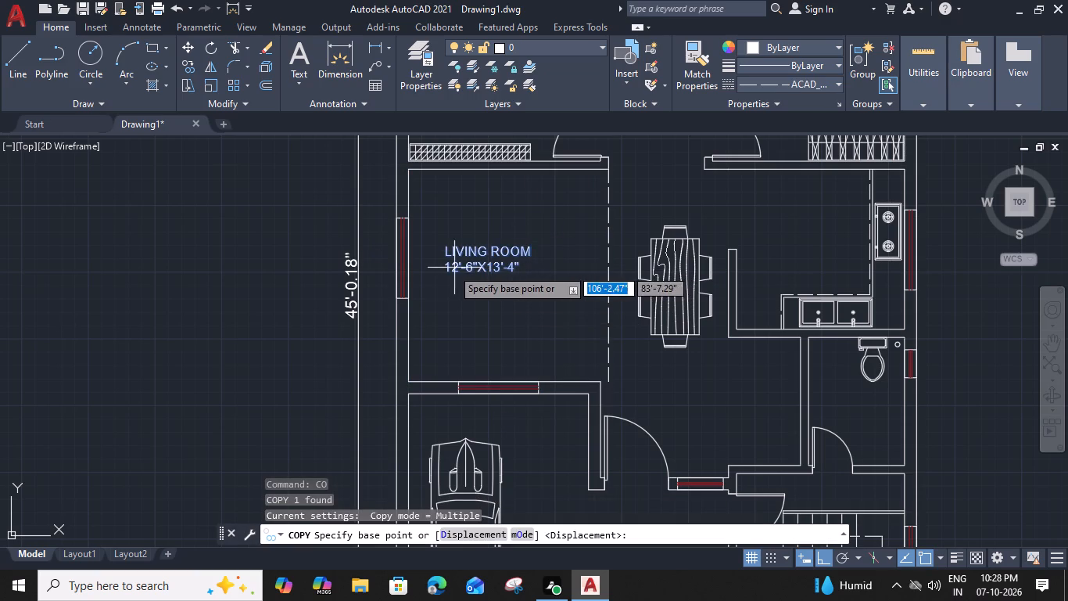
pyautogui.click(448, 268)
pyautogui.scroll(-2, 446, 252)
pyautogui.moveTo(445, 138); pyautogui.dragTo(436, 239, button='middle')
pyautogui.scroll(1, 436, 253)
pyautogui.click(437, 247)
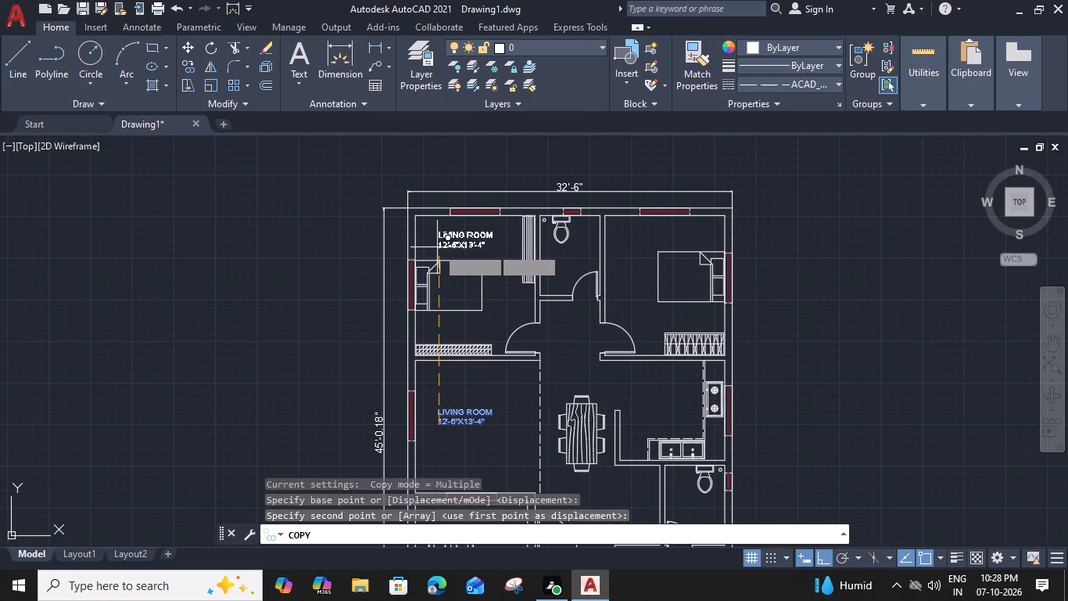
pyautogui.press('Escape')
# Change the name line of the copied label in the upper-left bedroom to BEDROOM-1.
pyautogui.doubleClick(459, 241)
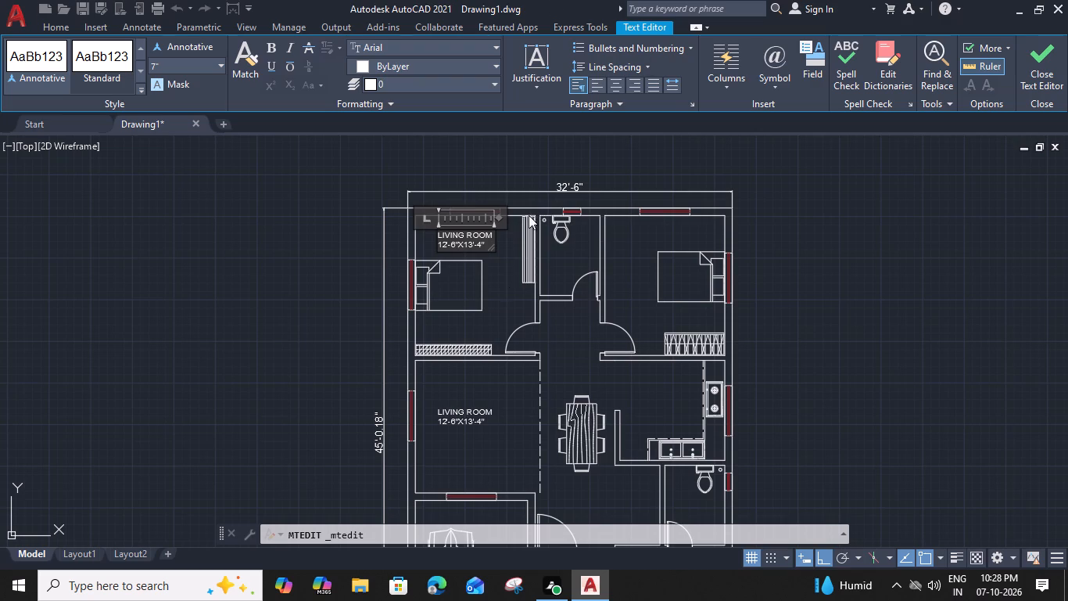
pyautogui.scroll(2, 484, 245)
pyautogui.moveTo(496, 250); pyautogui.dragTo(600, 322, button='middle')
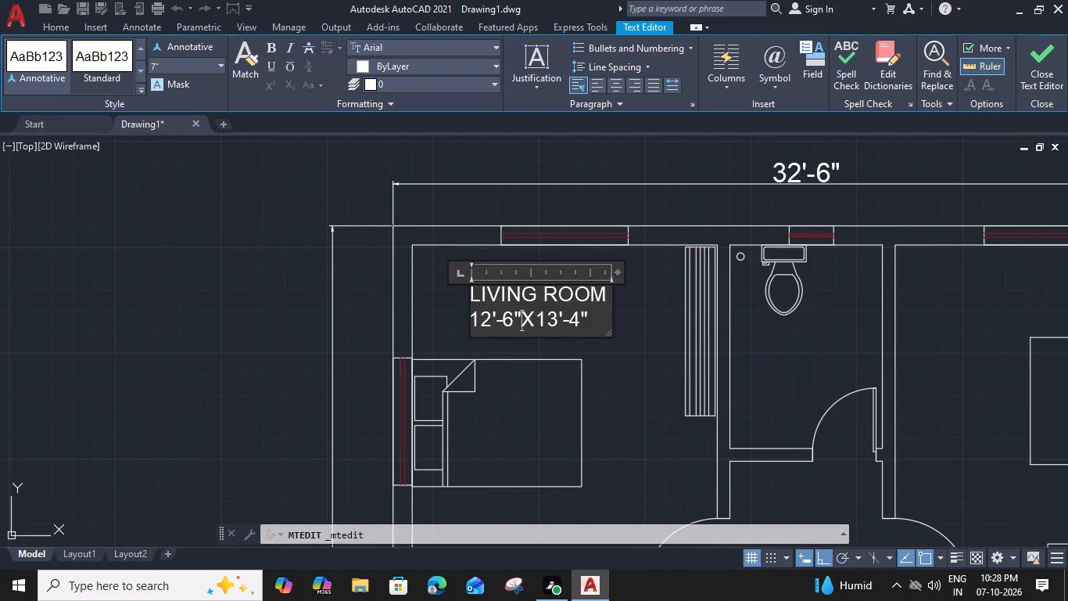
pyautogui.click(604, 295)
pyautogui.moveTo(543, 295); pyautogui.dragTo(427, 302)
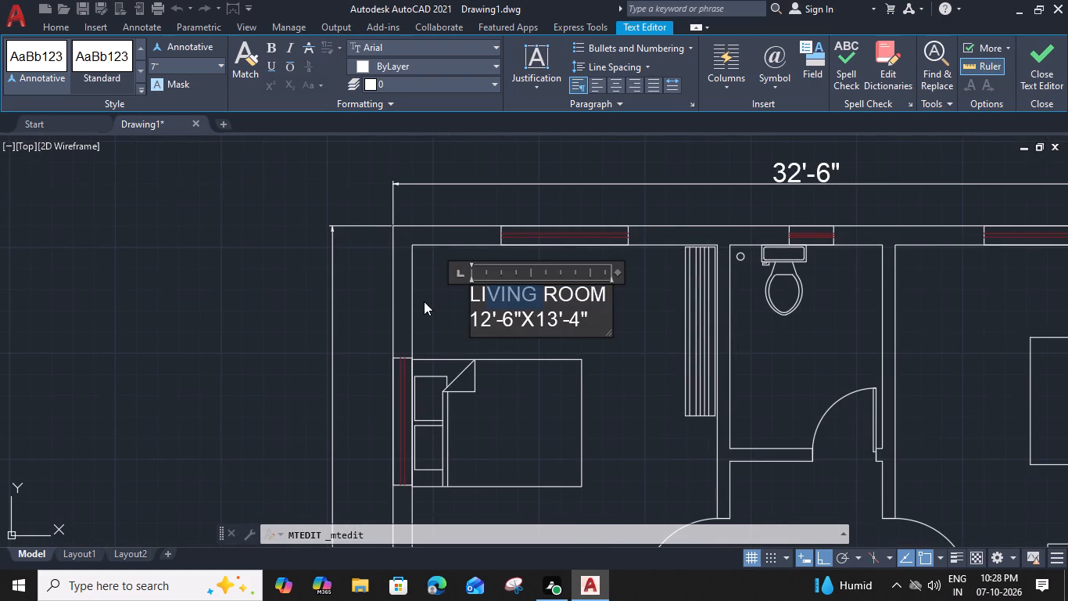
pyautogui.write('BED')
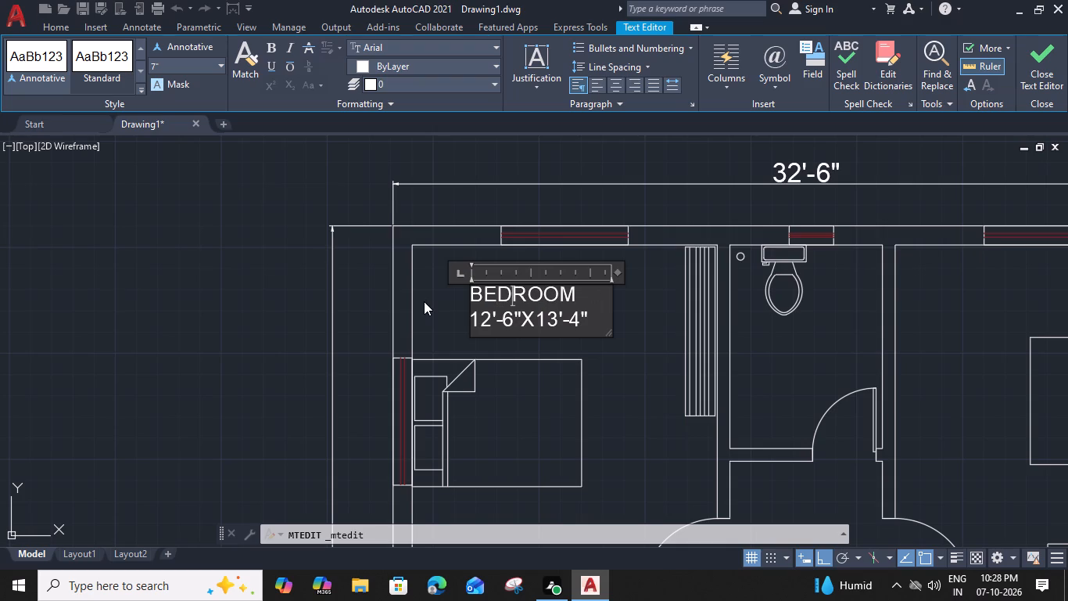
pyautogui.click(579, 292)
pyautogui.press('-')
pyautogui.press('1')
# Change the dimension line of the BEDROOM-1 label to 12'-0"X14'-0" and finish editing the text.
pyautogui.click(507, 324)
pyautogui.press('0')
pyautogui.moveTo(557, 325); pyautogui.dragTo(550, 326)
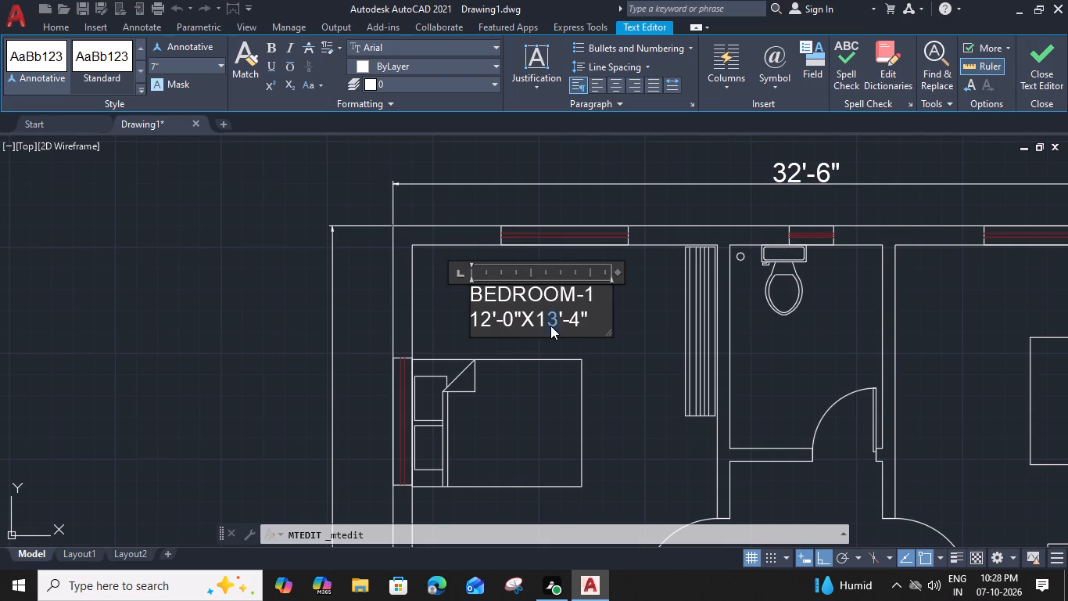
pyautogui.press('4')
pyautogui.click(575, 322)
pyautogui.press('0')
pyautogui.click(607, 375)
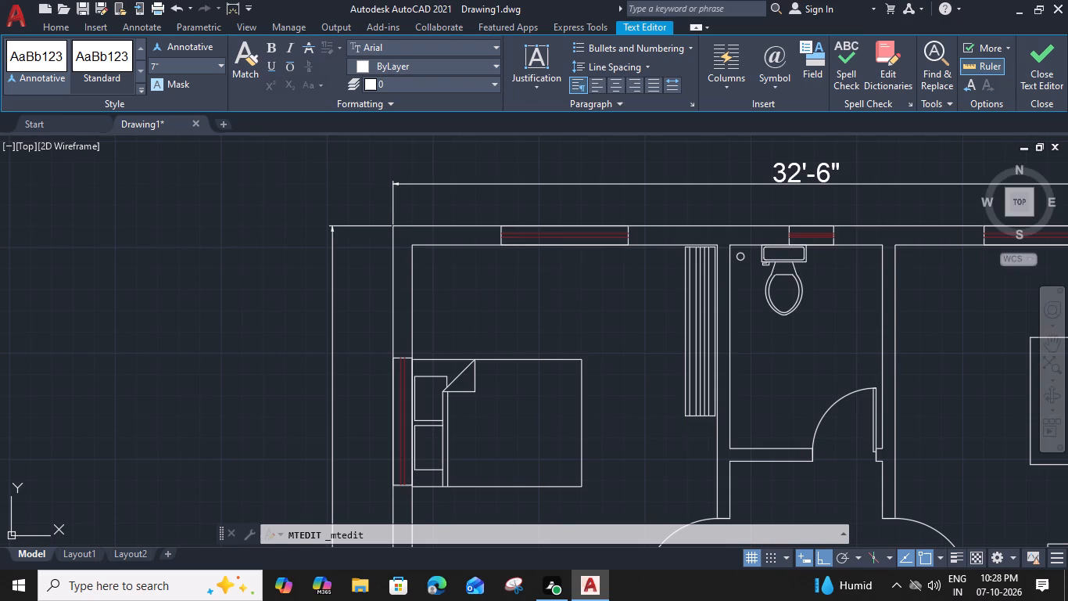
# Measure the width and length of the upper-left bedroom to check them against its label.
pyautogui.scroll(-1, 606, 369)
pyautogui.moveTo(600, 360); pyautogui.dragTo(567, 312, button='middle')
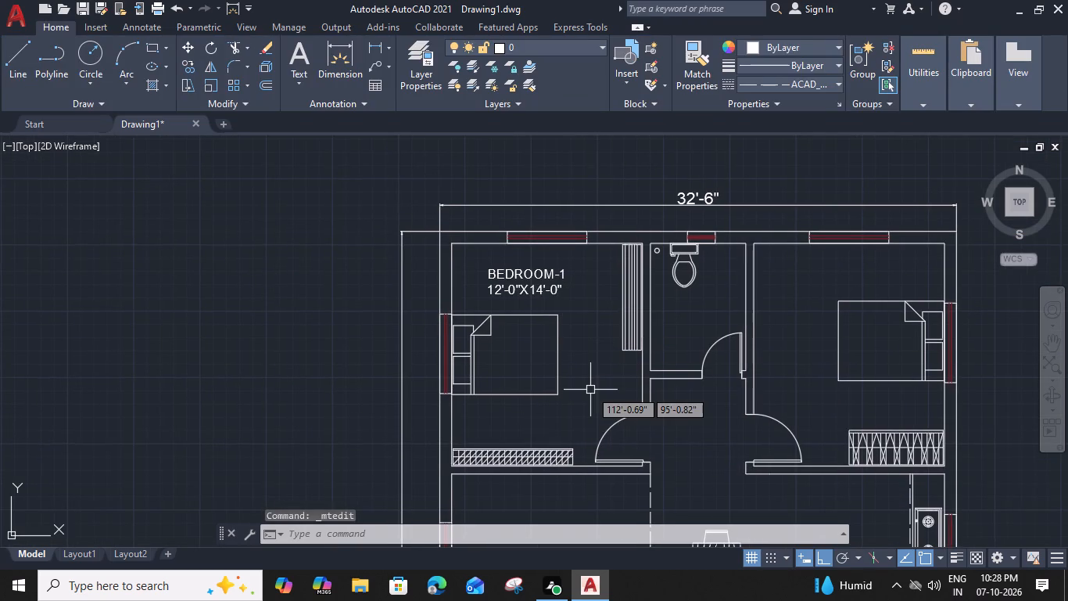
pyautogui.press('m')
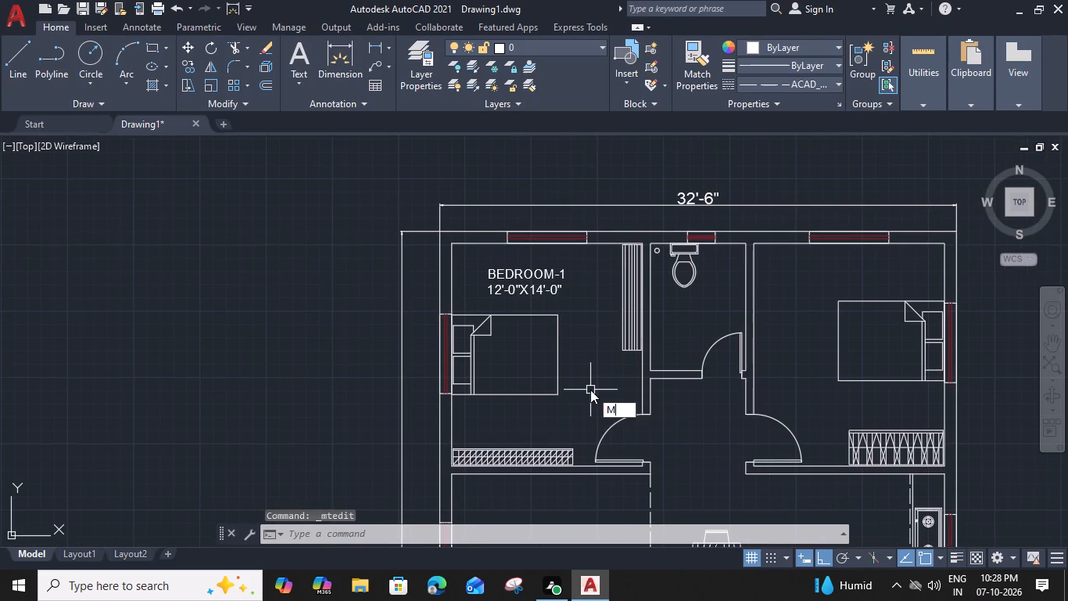
pyautogui.press('e')
pyautogui.press('a')
pyautogui.press('space')
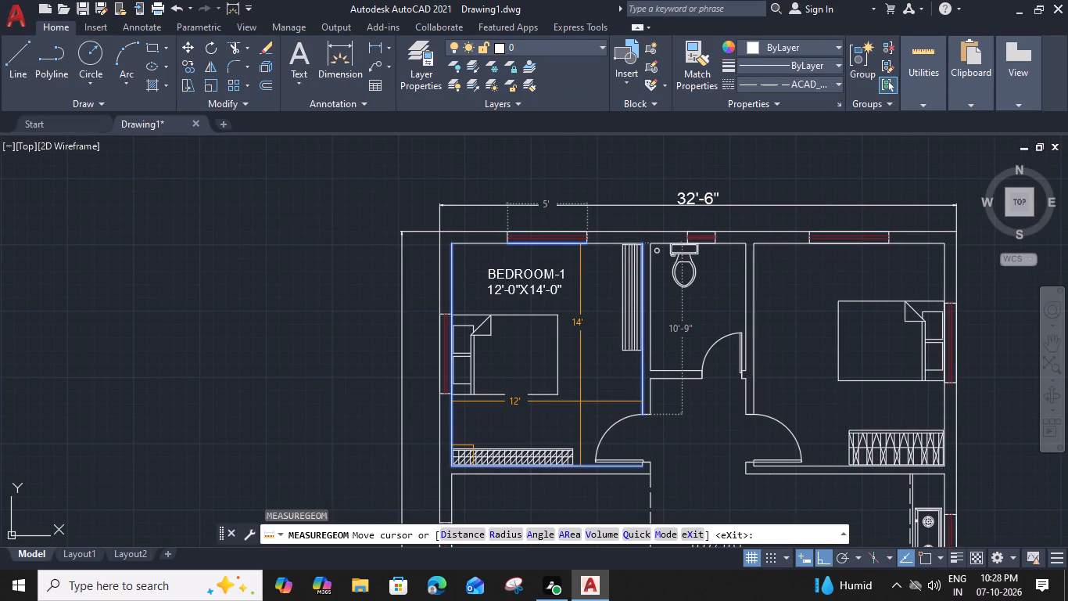
pyautogui.press('Escape')
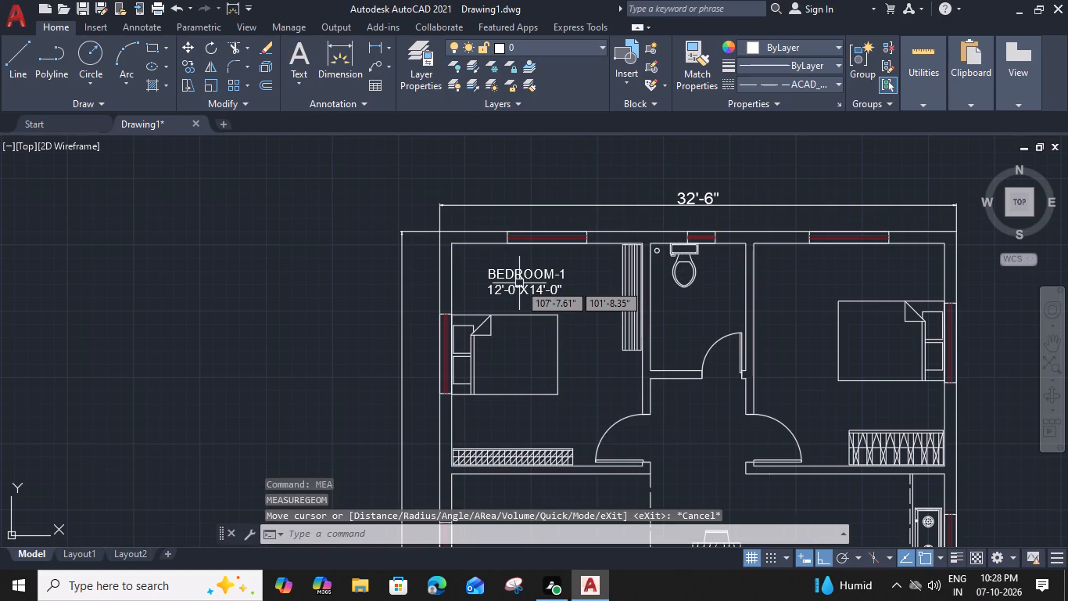
# Copy the BEDROOM-1 label horizontally into the plan's upper-right bedroom, above the bed.
pyautogui.click(519, 283)
pyautogui.write('CO')
pyautogui.press('space')
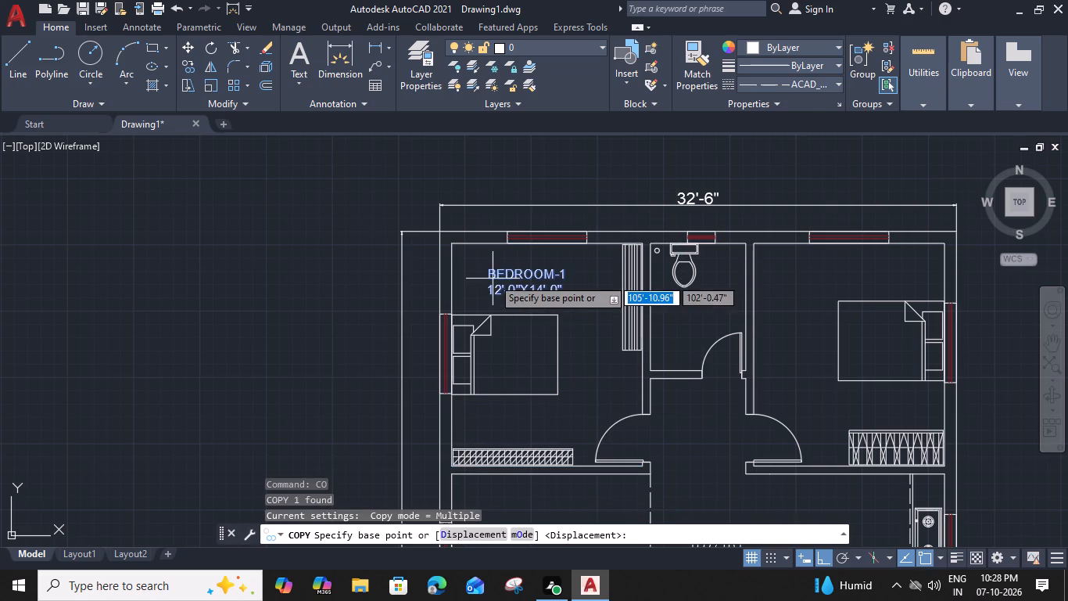
pyautogui.click(492, 295)
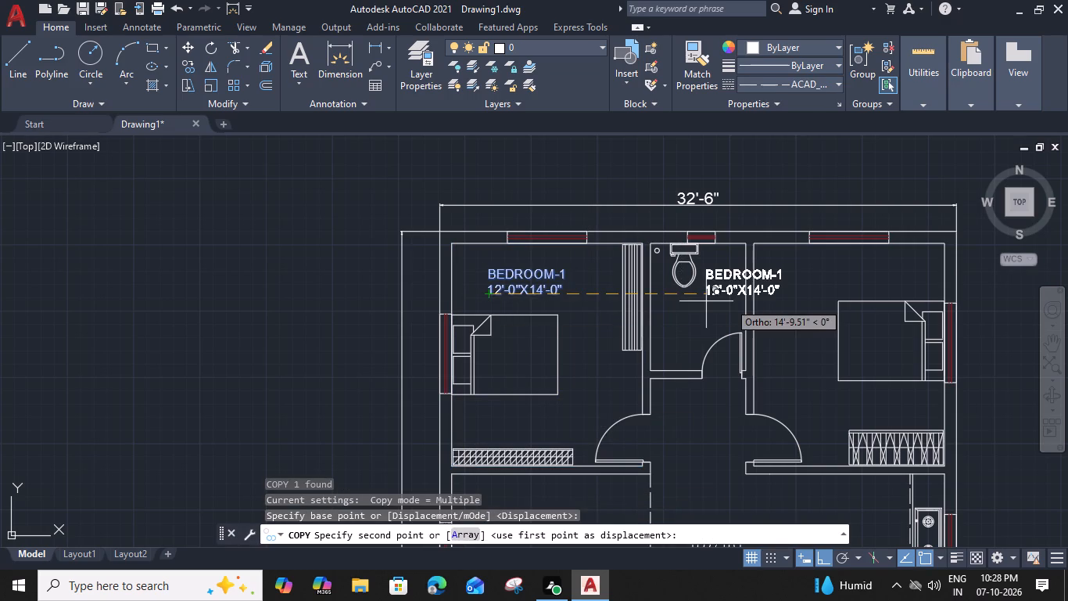
pyautogui.click(810, 293)
pyautogui.press('Escape')
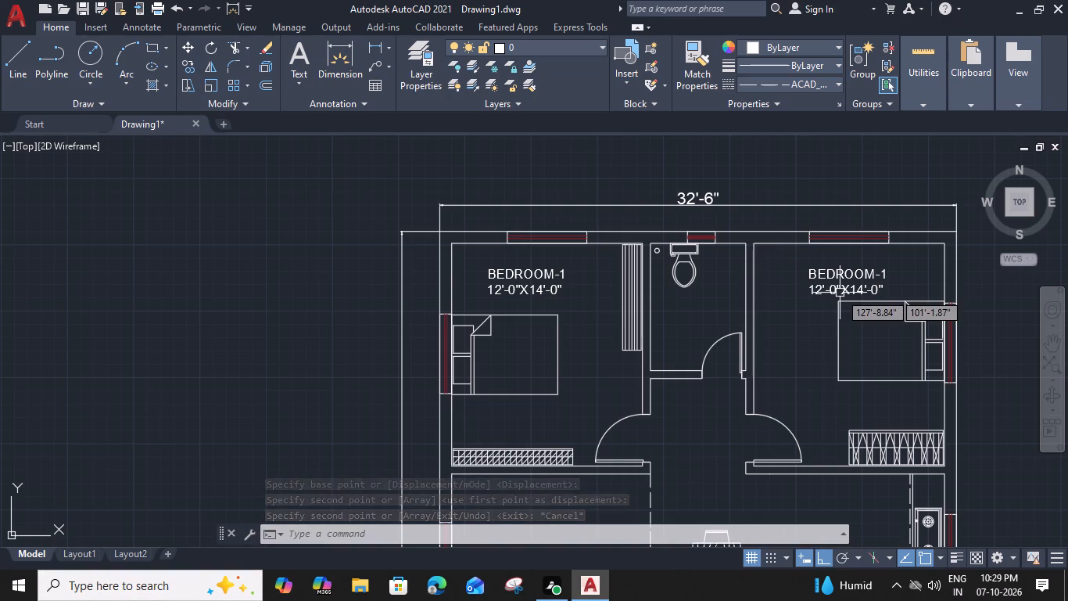
# Measure the width and length of the upper-right bedroom to check them against the copied label.
pyautogui.moveTo(838, 285); pyautogui.dragTo(765, 271, button='middle')
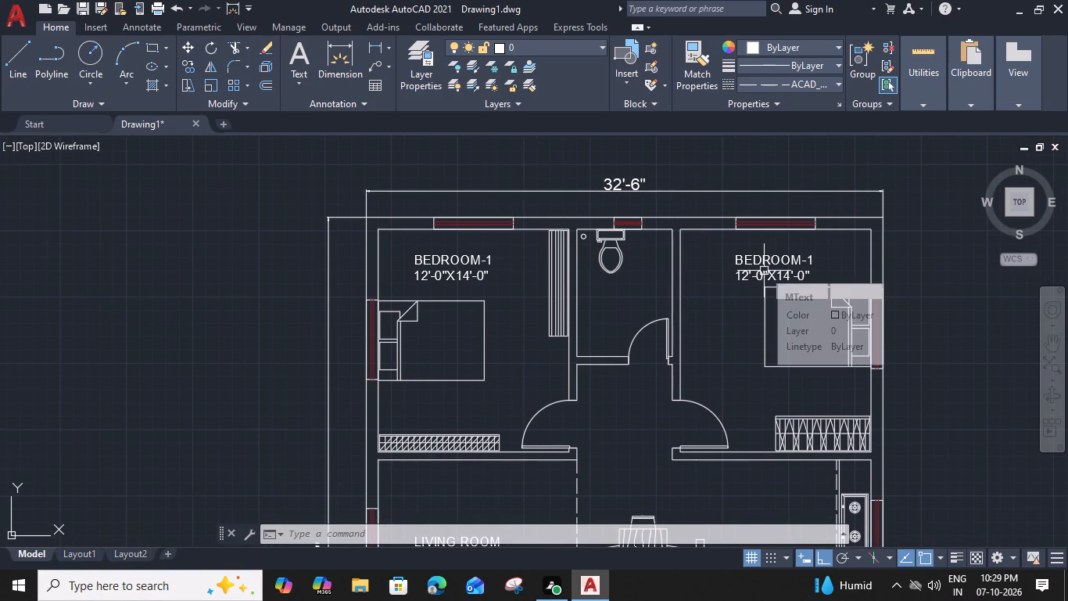
pyautogui.press('m')
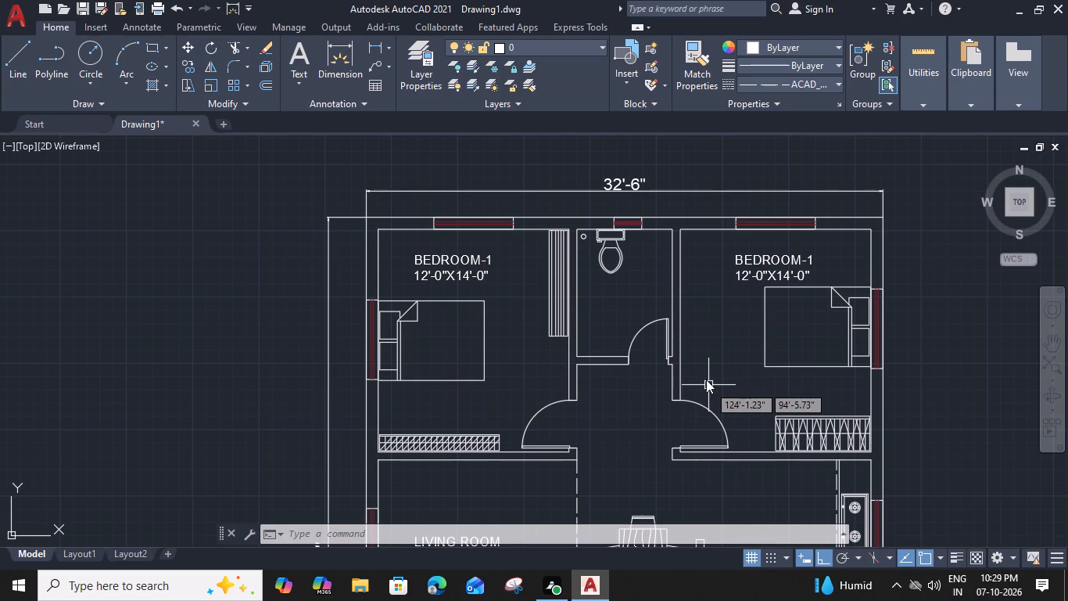
pyautogui.press('e')
pyautogui.press('a')
pyautogui.press('space')
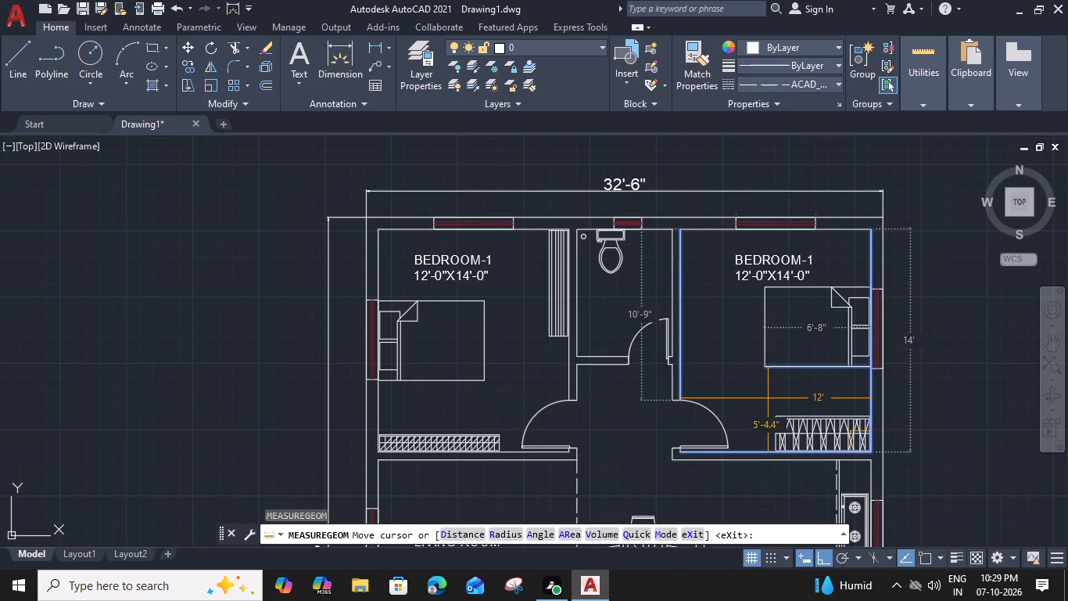
pyautogui.press('Escape')
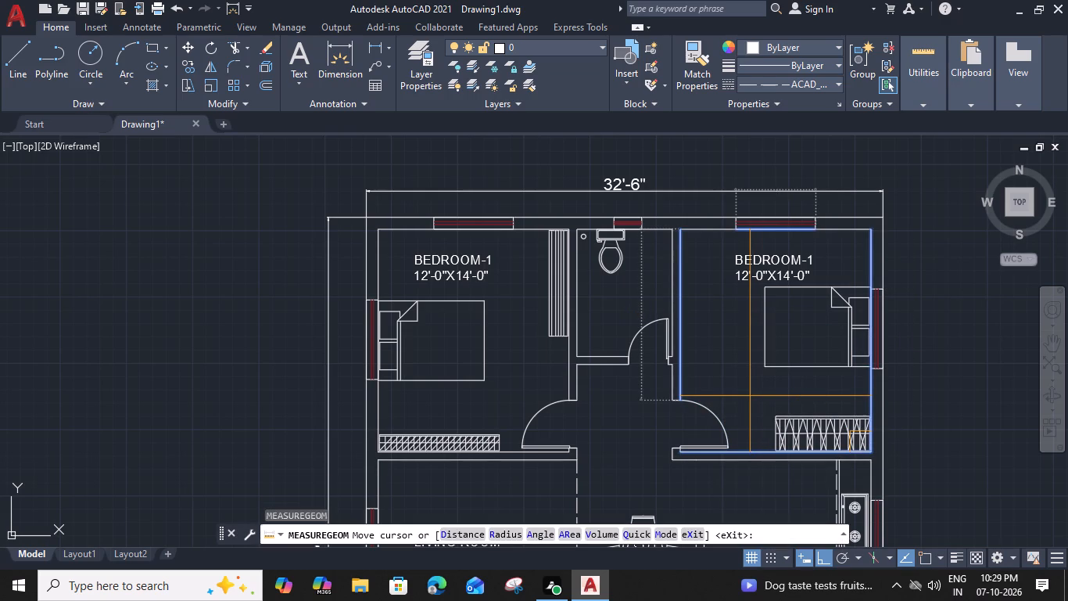
# Copy the upper-right bedroom's label horizontally into the toilet between the two bedrooms.
pyautogui.click(736, 272)
pyautogui.write('CO')
pyautogui.press('space')
pyautogui.click(736, 272)
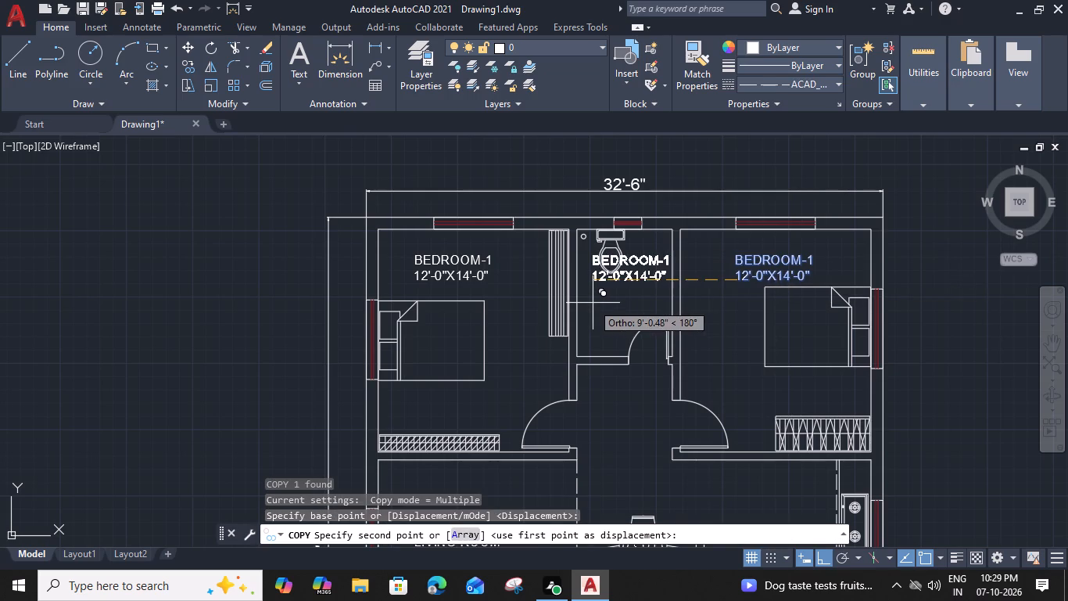
pyautogui.click(591, 303)
pyautogui.press('Escape')
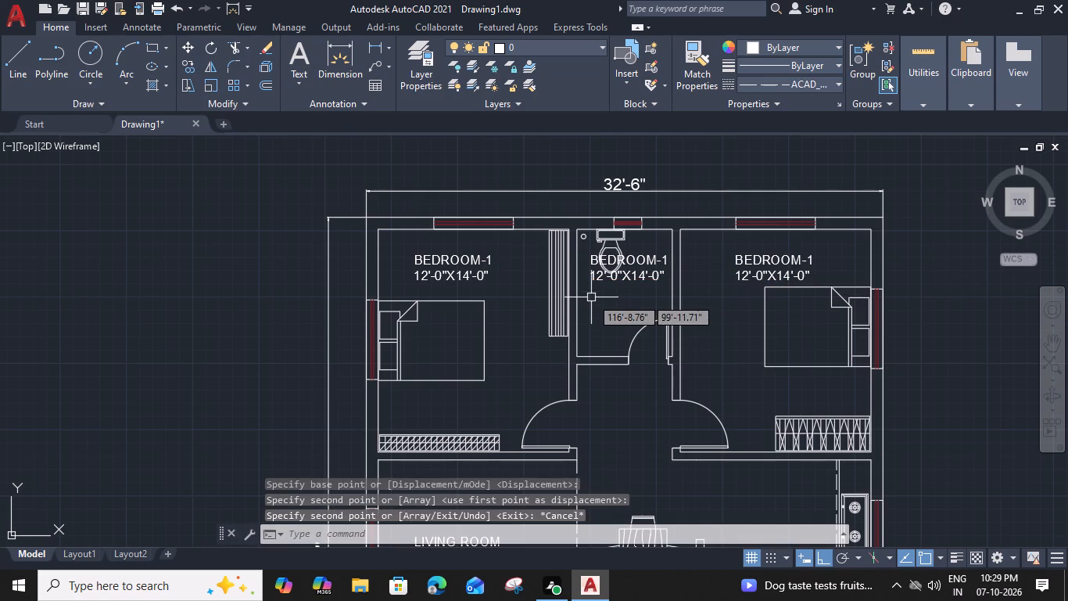
# Move the copied label down inside the toilet so it sits clear below the WC.
pyautogui.click(635, 278)
pyautogui.press('m')
pyautogui.press('space')
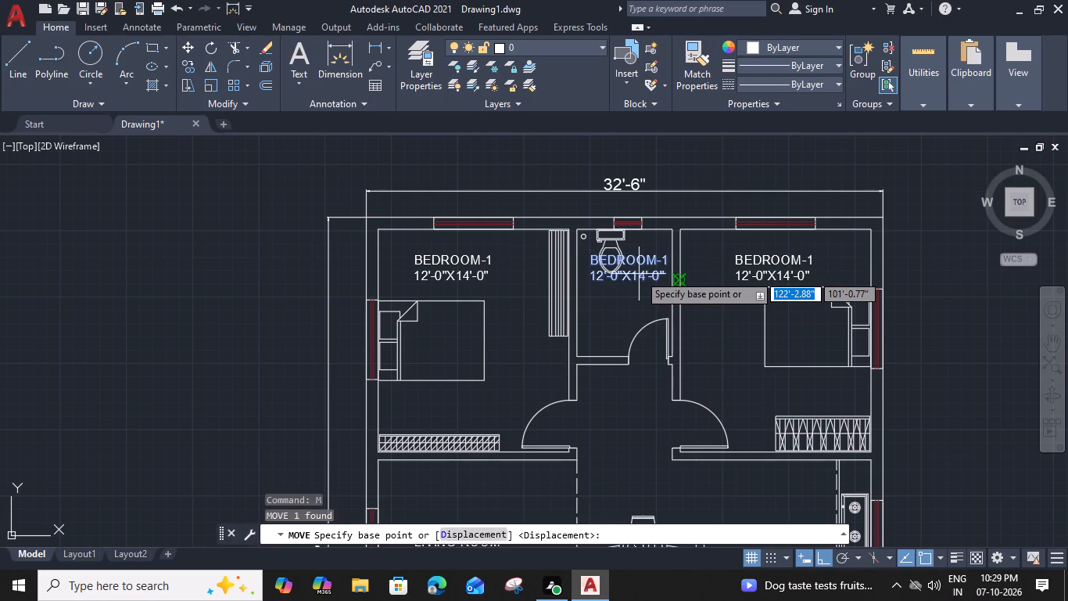
pyautogui.click(680, 280)
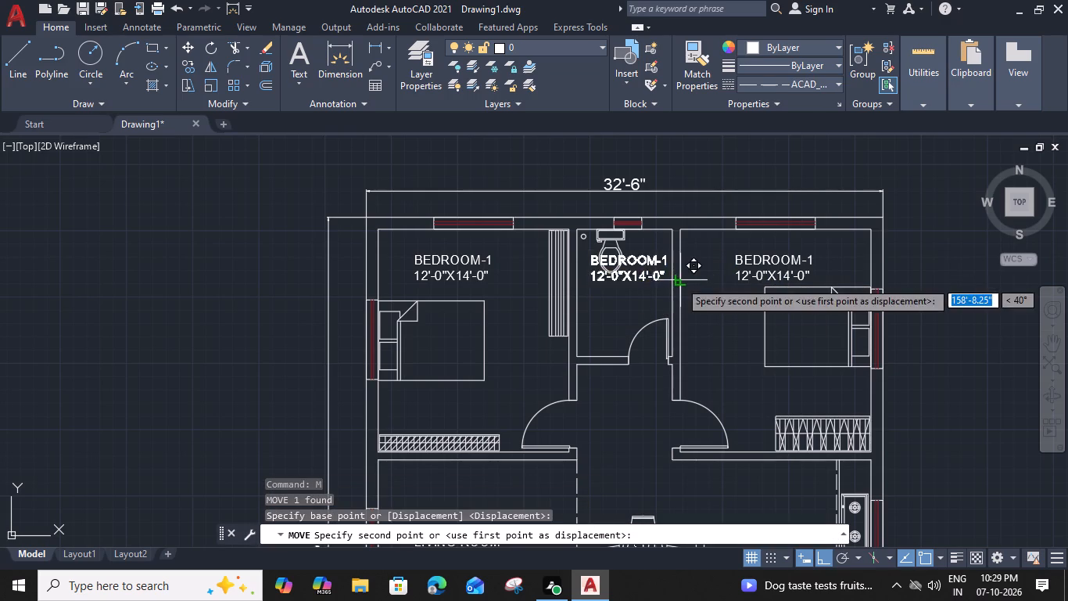
pyautogui.click(677, 308)
# Edit the copied label in the toilet between the bedrooms to read TOILET, 6'-0"X8'-0".
pyautogui.doubleClick(625, 304)
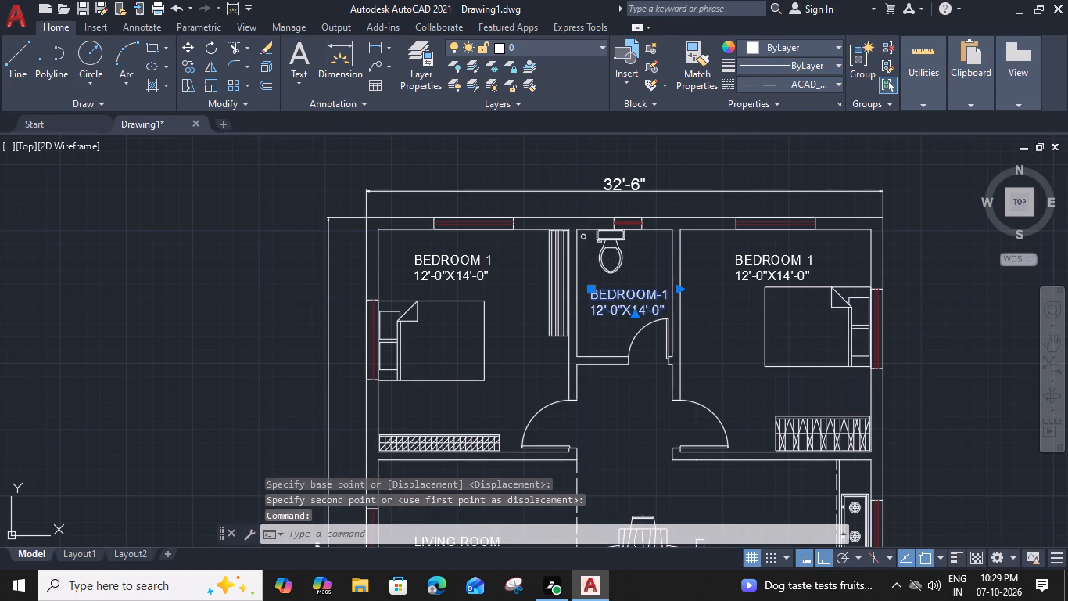
pyautogui.scroll(1, 634, 290)
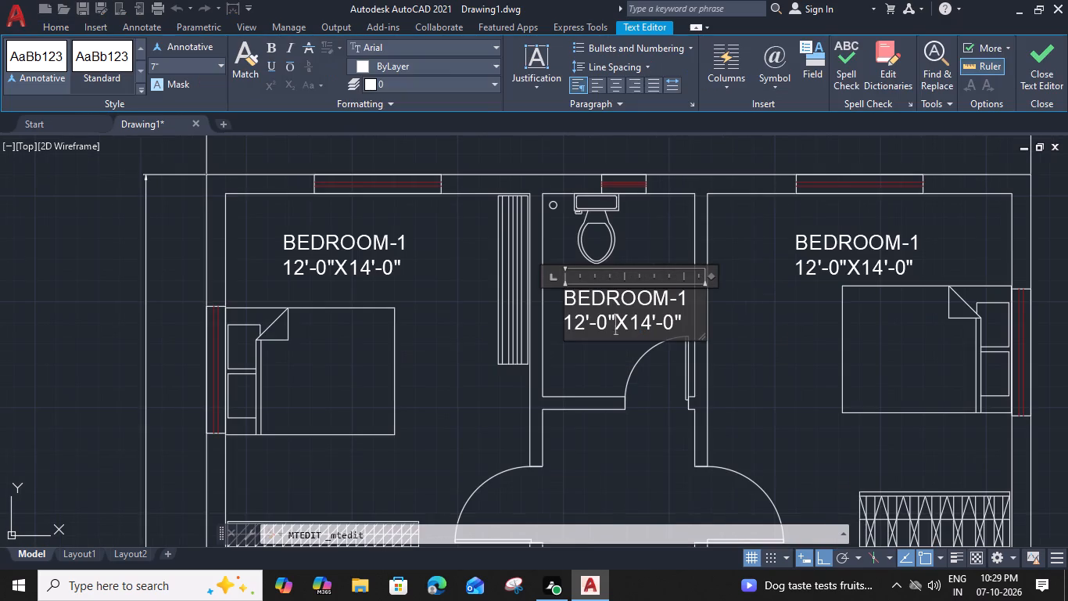
pyautogui.moveTo(686, 296); pyautogui.dragTo(468, 319)
pyautogui.moveTo(684, 299); pyautogui.dragTo(548, 309)
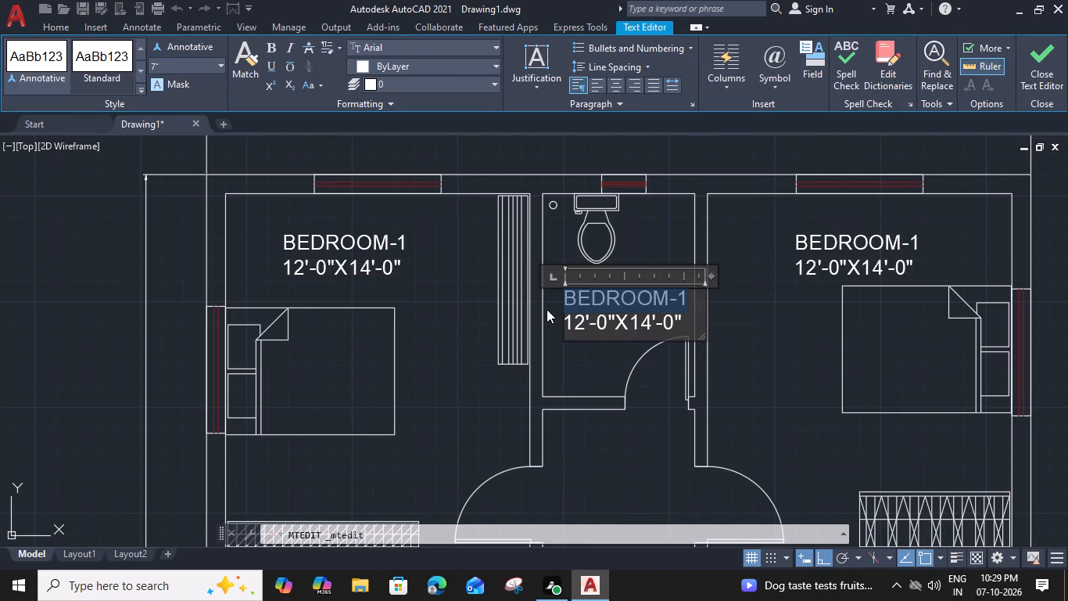
pyautogui.press('t')
pyautogui.write('OI')
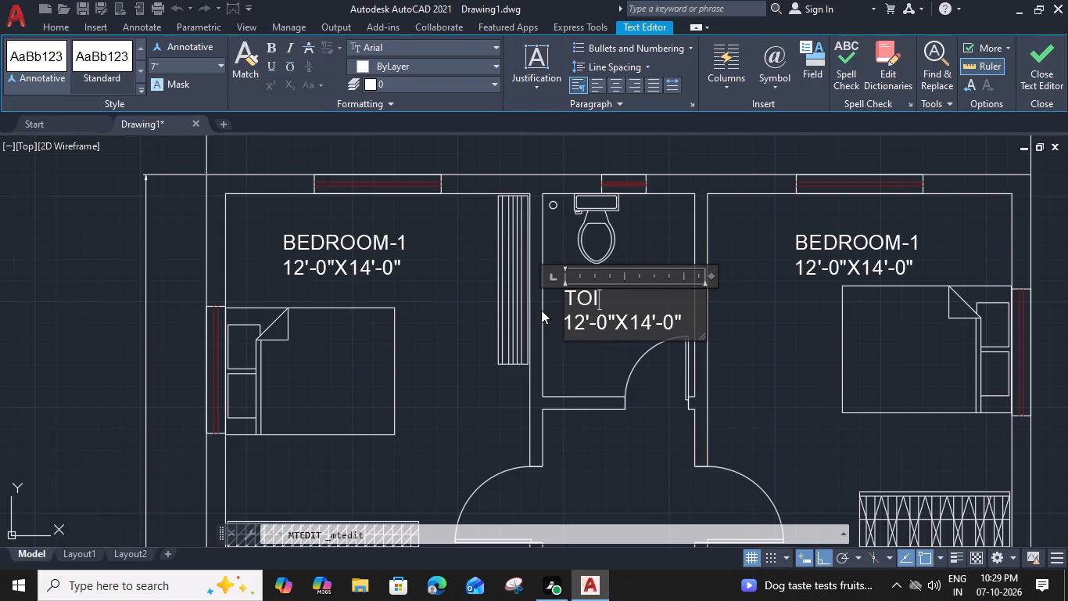
pyautogui.press('l')
pyautogui.write('ET')
pyautogui.moveTo(582, 321); pyautogui.dragTo(539, 328)
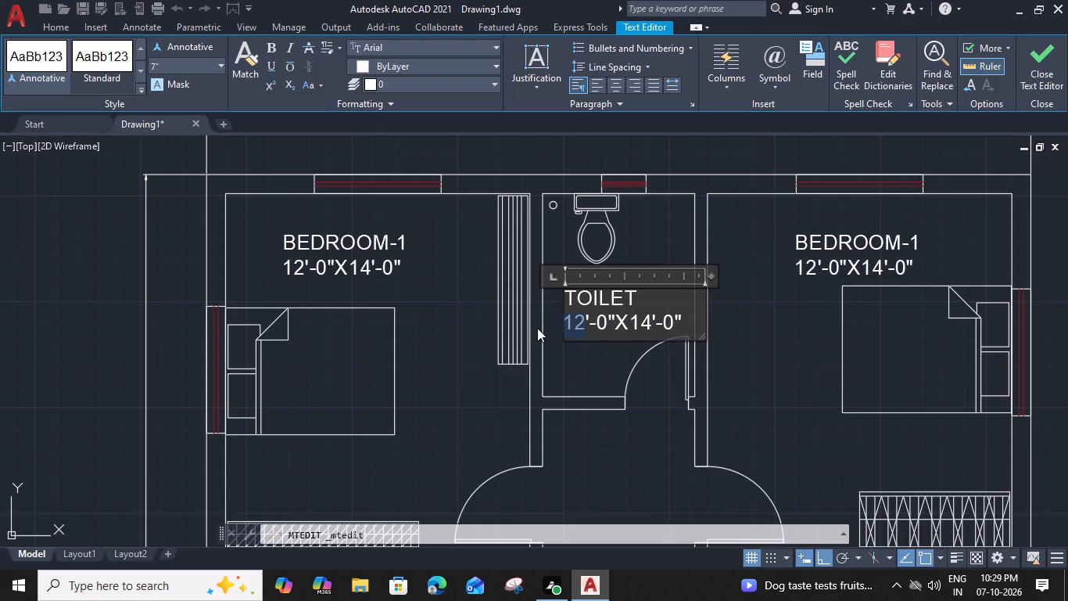
pyautogui.press('6')
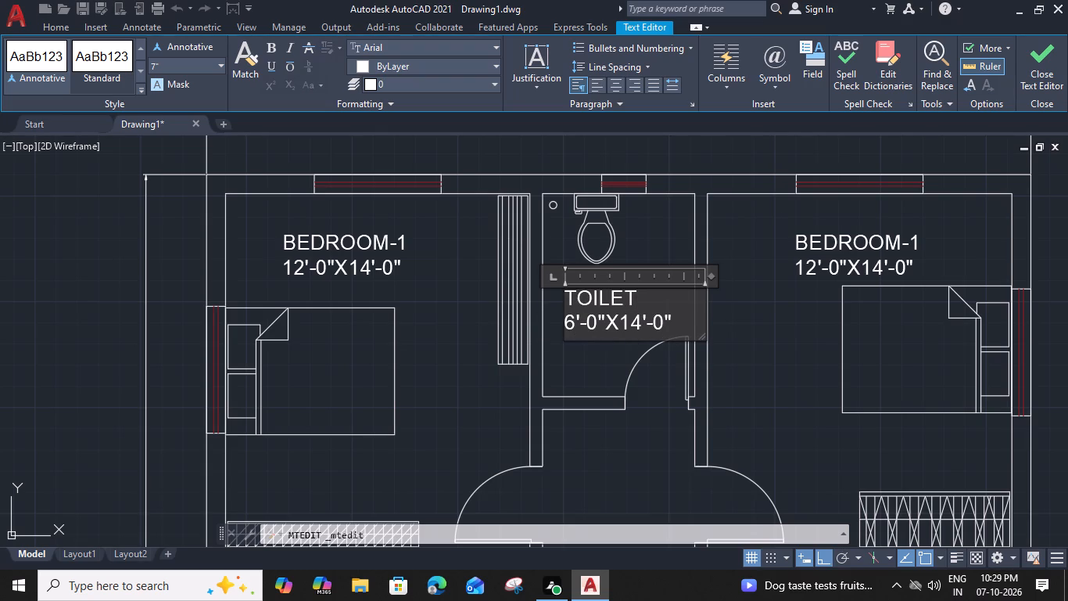
pyautogui.moveTo(640, 324); pyautogui.dragTo(625, 324)
pyautogui.press('8')
pyautogui.moveTo(712, 275); pyautogui.dragTo(665, 283)
pyautogui.click(593, 383)
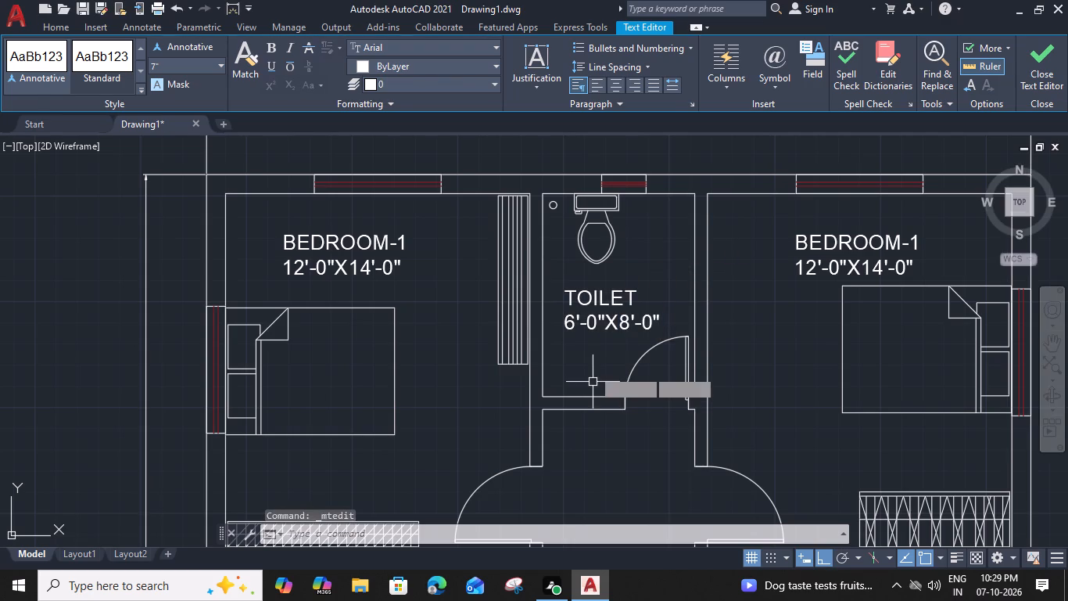
# Measure the width and length of the kitchen area beside the dining table.
pyautogui.scroll(-2, 594, 364)
pyautogui.moveTo(607, 378); pyautogui.dragTo(588, 280, button='middle')
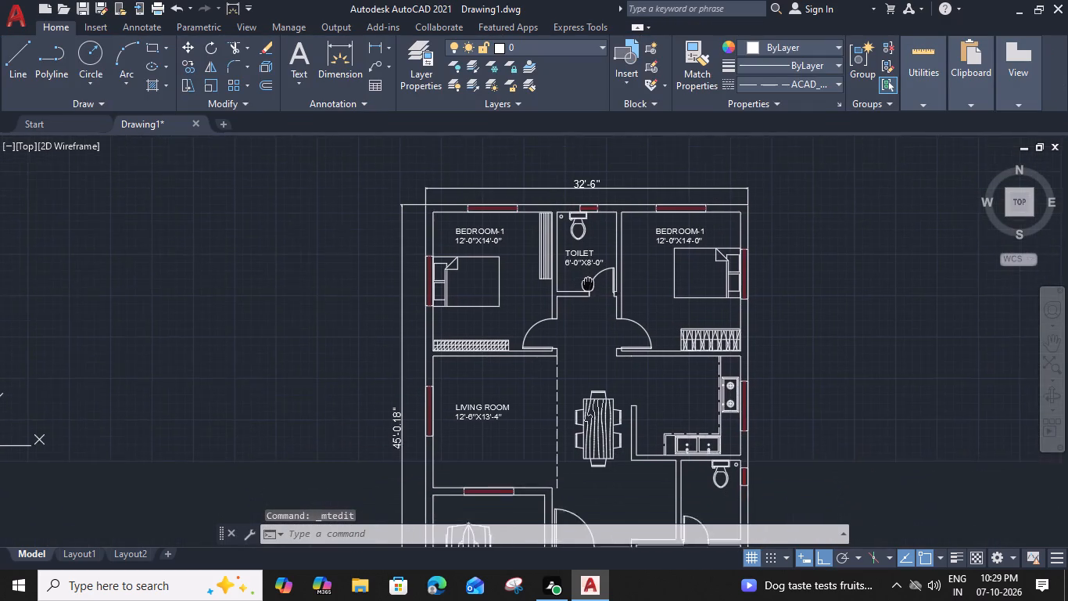
pyautogui.moveTo(588, 280); pyautogui.dragTo(585, 261, button='middle')
pyautogui.moveTo(589, 365); pyautogui.dragTo(589, 308, button='middle')
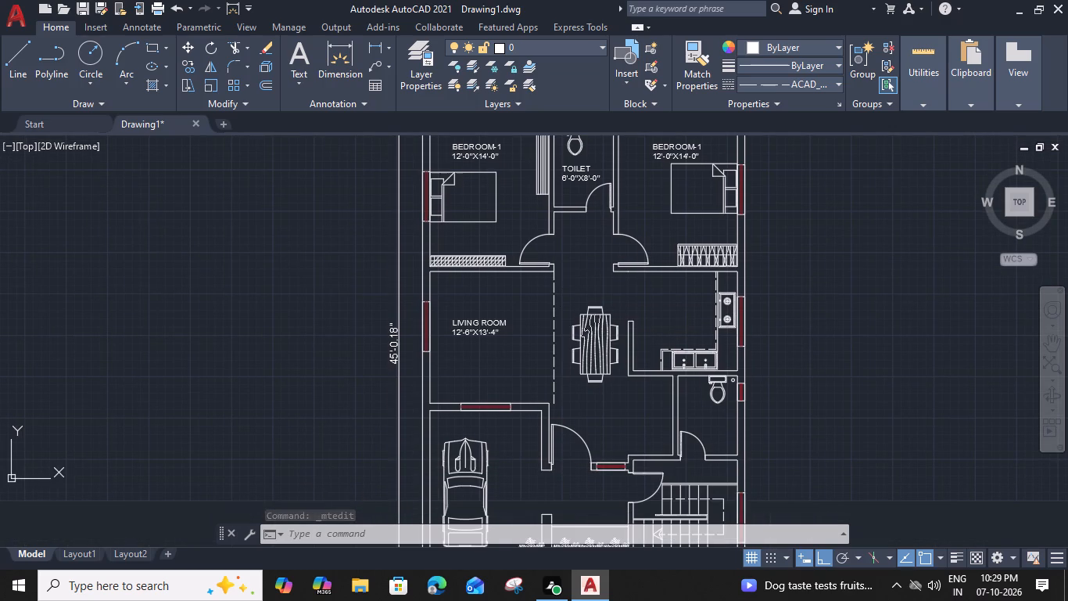
pyautogui.press('m')
pyautogui.write('EA')
pyautogui.press('space')
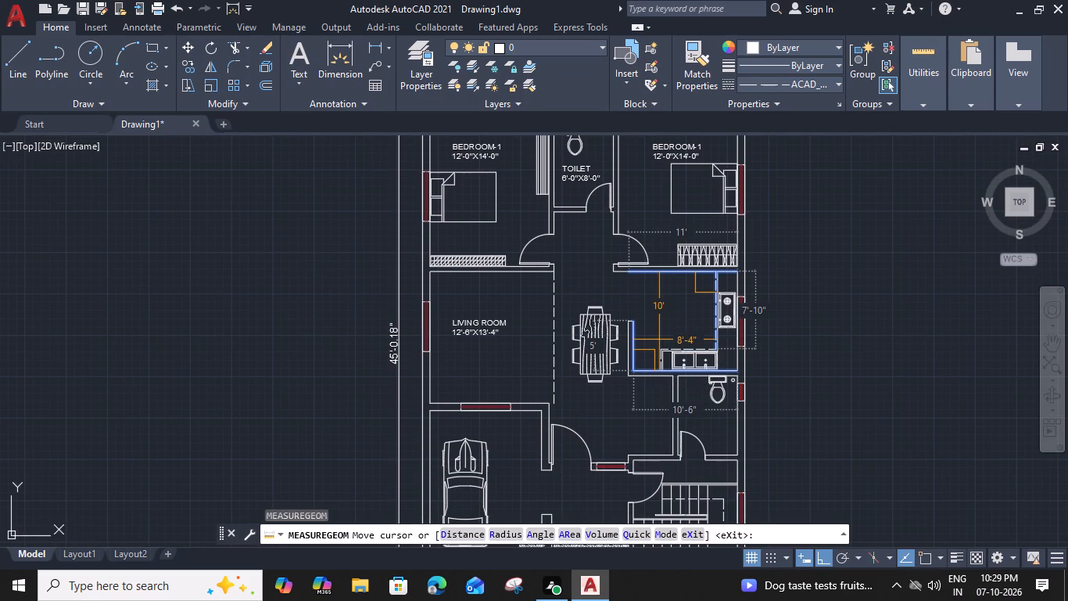
pyautogui.press('Escape')
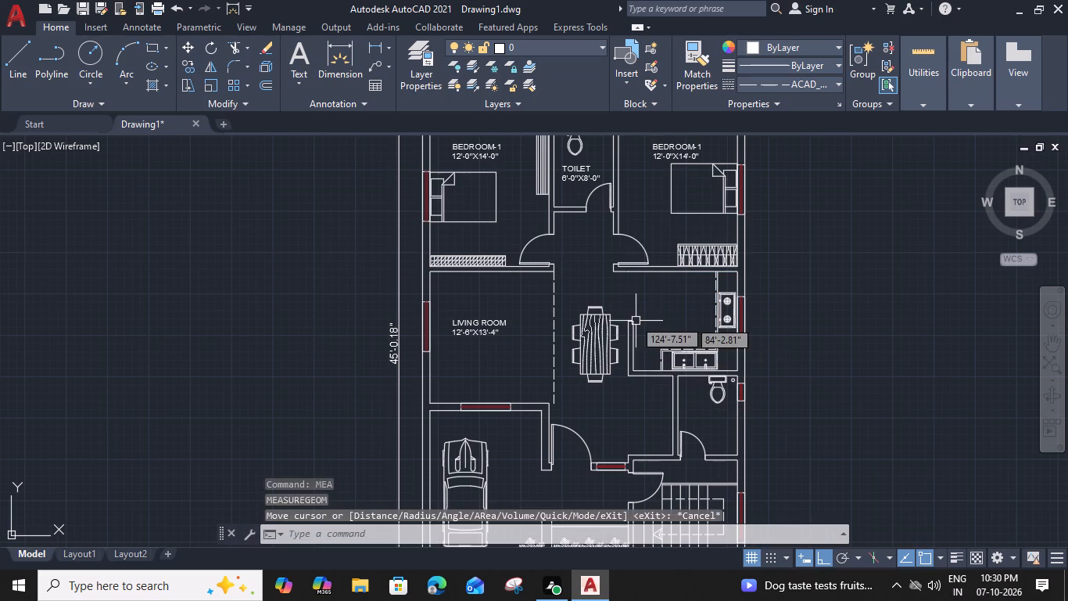
# Copy the upper-right bedroom's label straight down into the kitchen.
pyautogui.click(654, 150)
pyautogui.write('CO')
pyautogui.press('space')
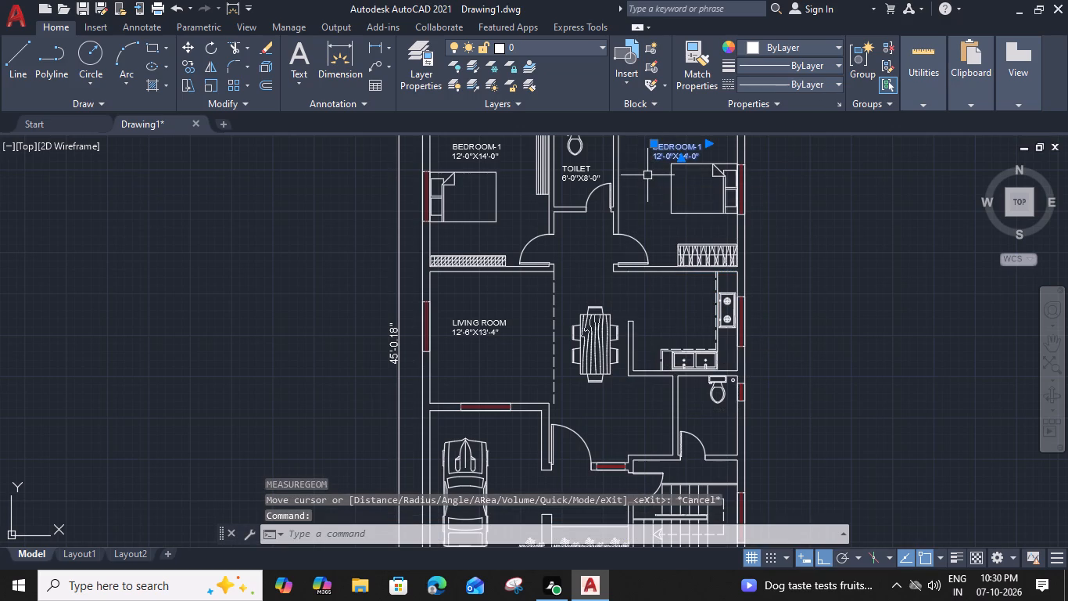
pyautogui.click(652, 161)
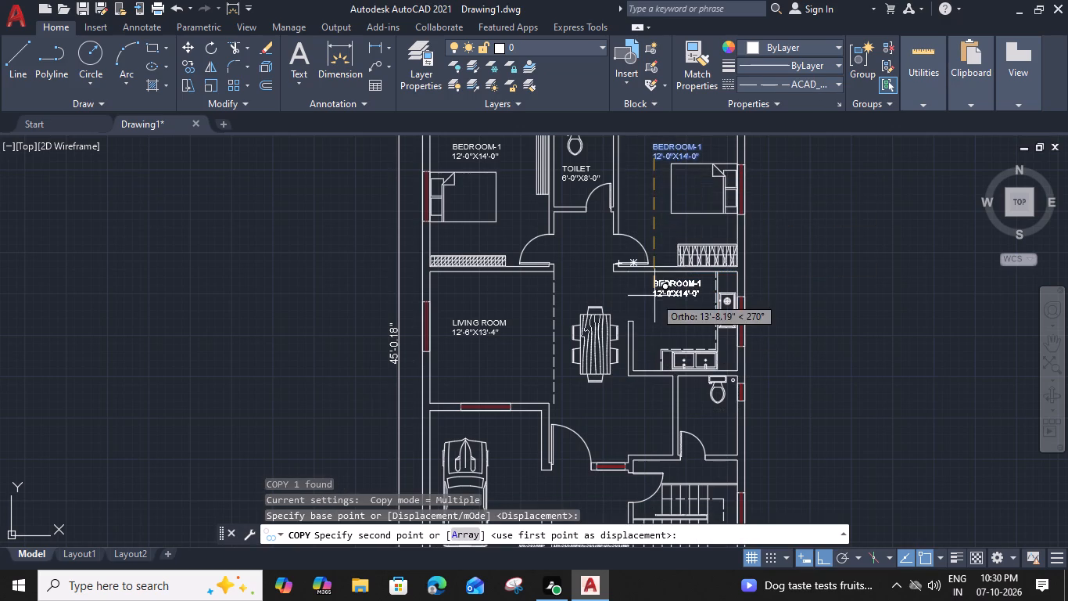
pyautogui.click(658, 311)
pyautogui.press('Escape')
# Change the dimensions in the kitchen's copied label to 10'-0"X10'-0".
pyautogui.doubleClick(660, 308)
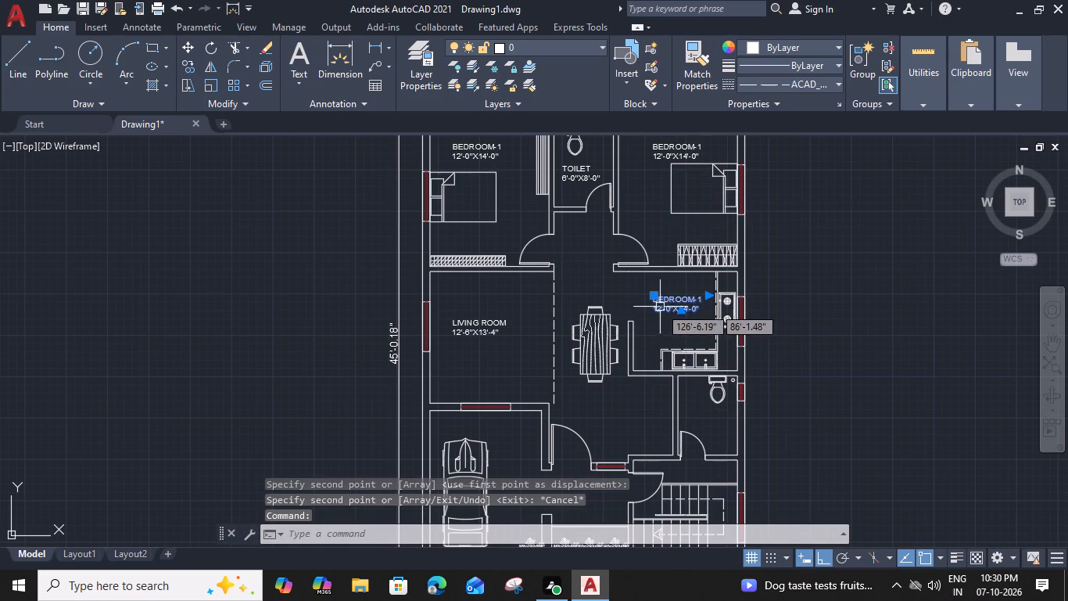
pyautogui.scroll(2, 693, 303)
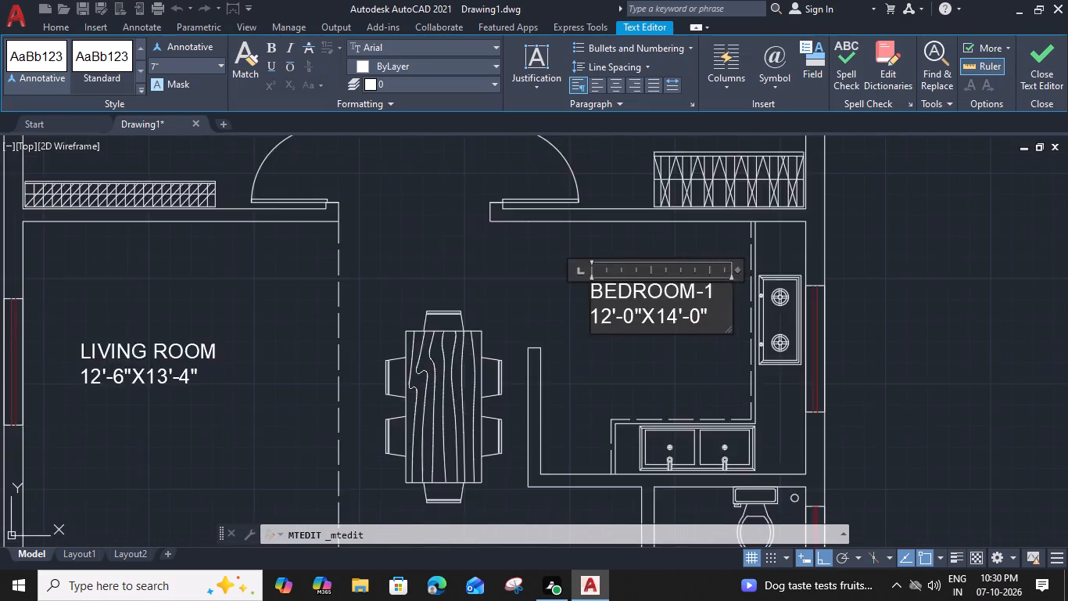
pyautogui.scroll(1, 693, 303)
pyautogui.moveTo(559, 329); pyautogui.dragTo(548, 329)
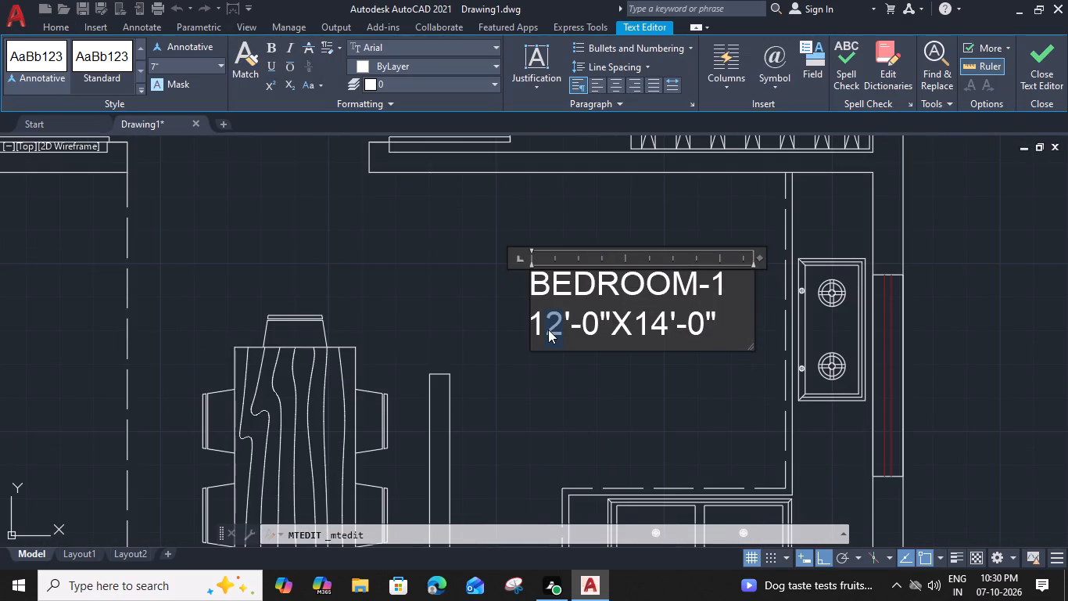
pyautogui.press('0')
pyautogui.moveTo(664, 327); pyautogui.dragTo(655, 328)
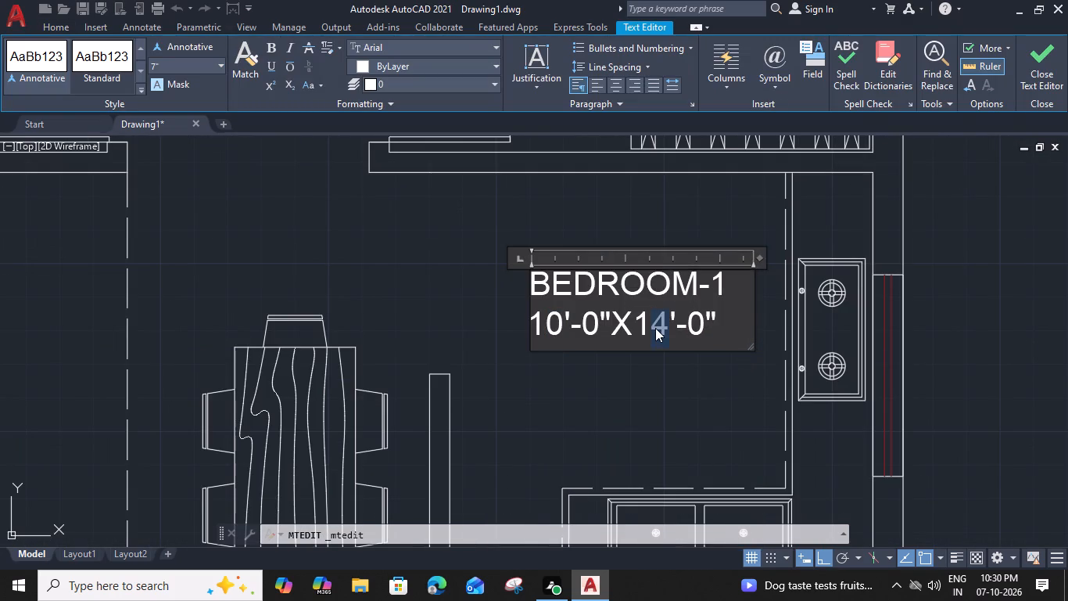
pyautogui.press('0')
# Replace the BEDROOM-1 name in the kitchen's label with KITCHEN, keeping it on its own line above the dimensions.
pyautogui.moveTo(722, 290); pyautogui.dragTo(432, 317)
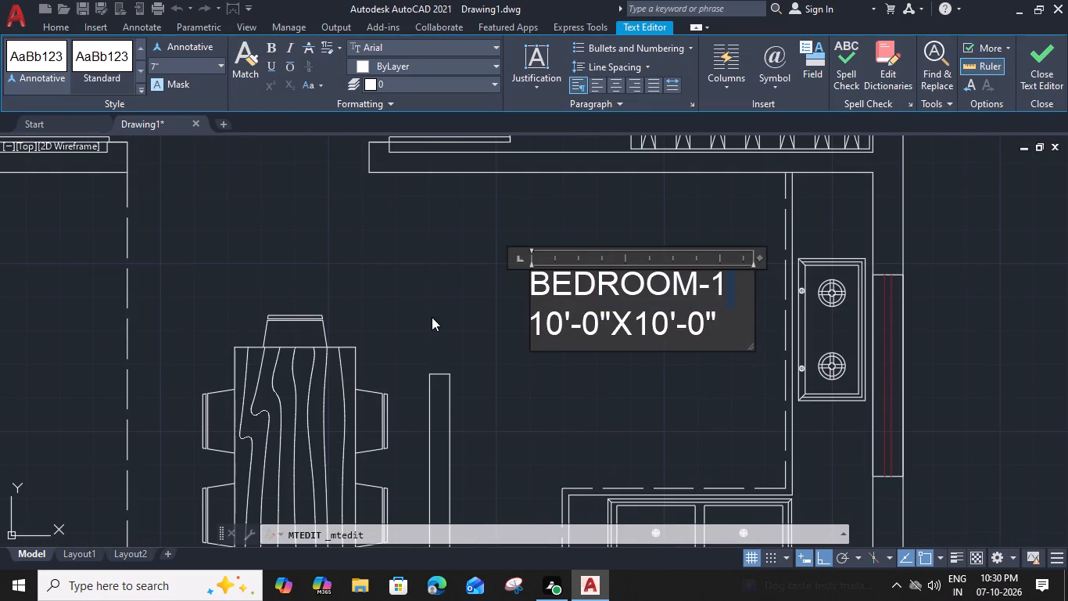
pyautogui.click(723, 288)
pyautogui.moveTo(723, 288); pyautogui.dragTo(553, 300)
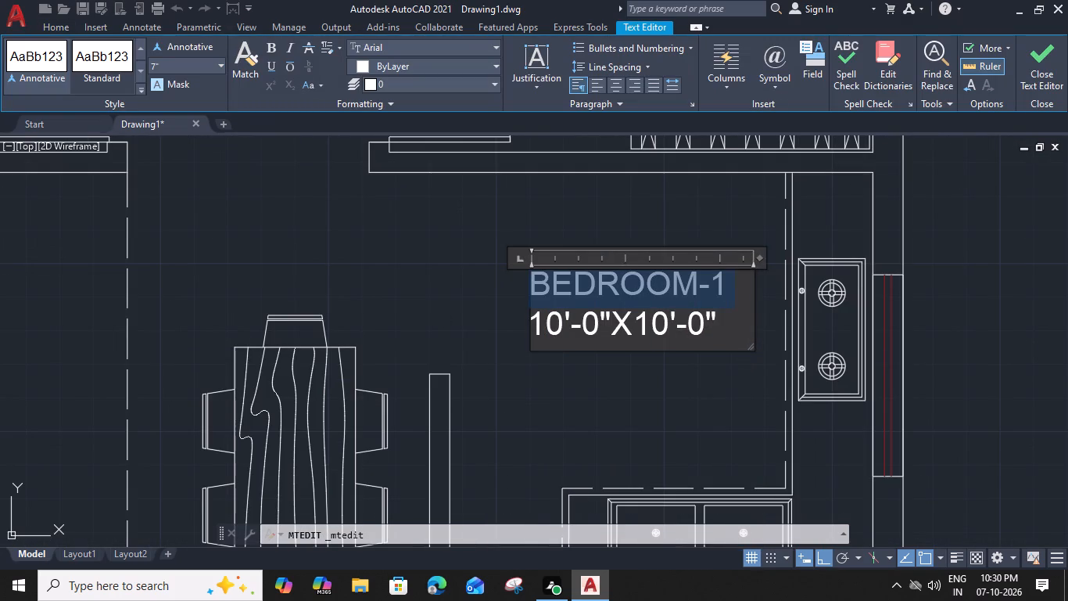
pyautogui.moveTo(553, 300); pyautogui.dragTo(543, 301)
pyautogui.write('KI')
pyautogui.press('t')
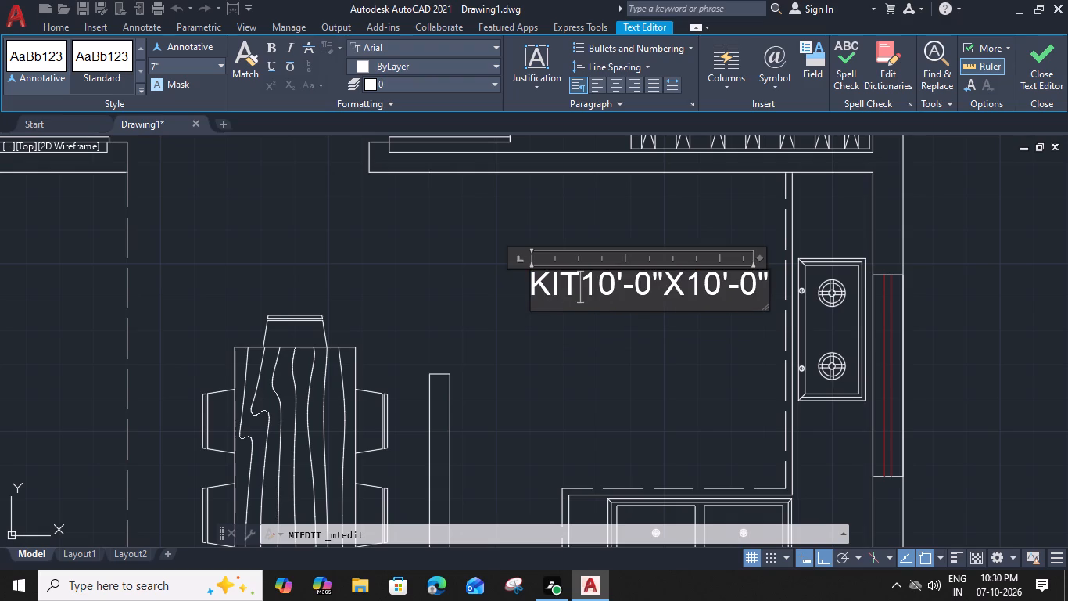
pyautogui.press('c')
pyautogui.write('HEN')
pyautogui.press('space')
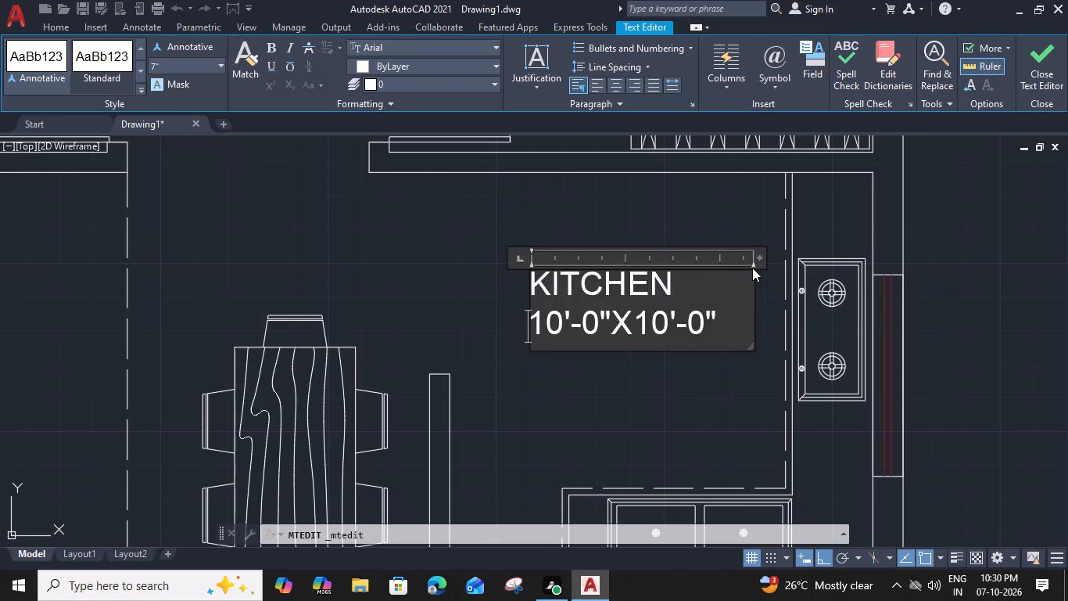
pyautogui.moveTo(758, 260); pyautogui.dragTo(719, 265)
pyautogui.click(646, 386)
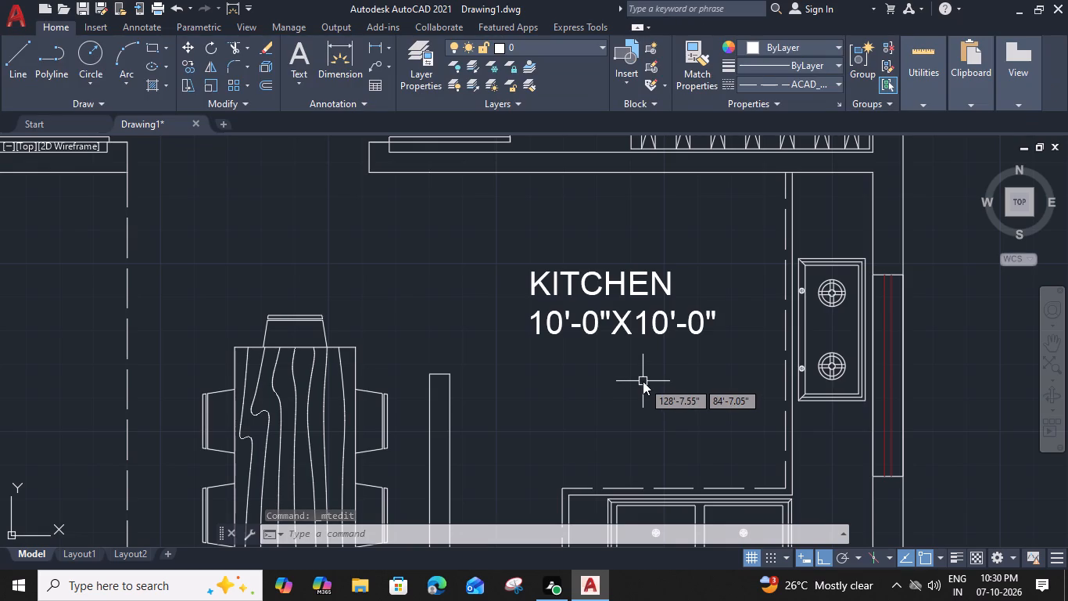
# Measure the kitchen's clear distances again to check them against its label.
pyautogui.write('MEA')
pyautogui.press('space')
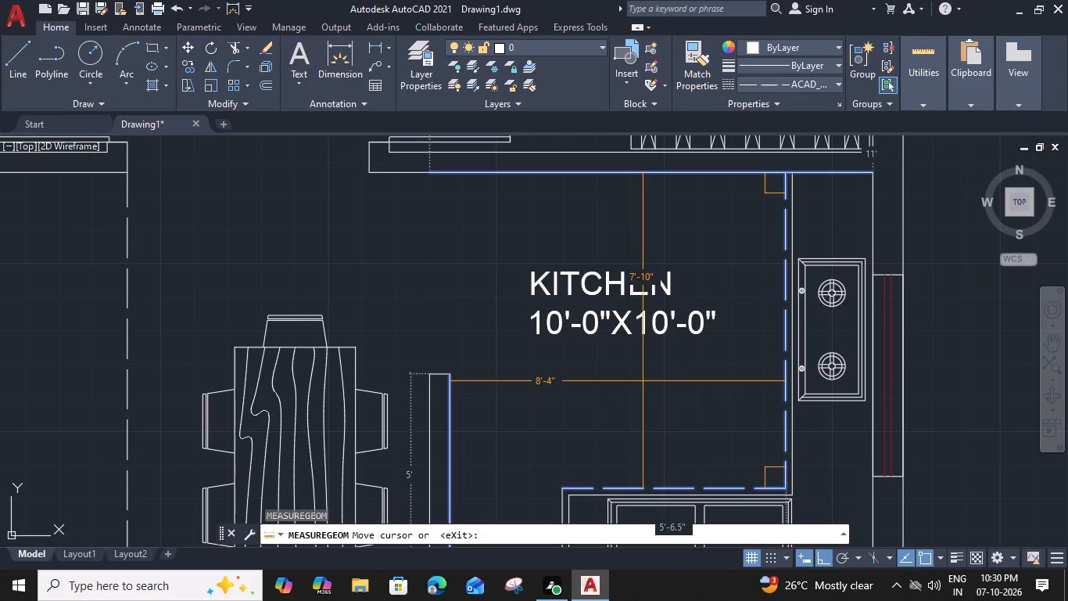
pyautogui.click(518, 405)
pyautogui.press('Escape')
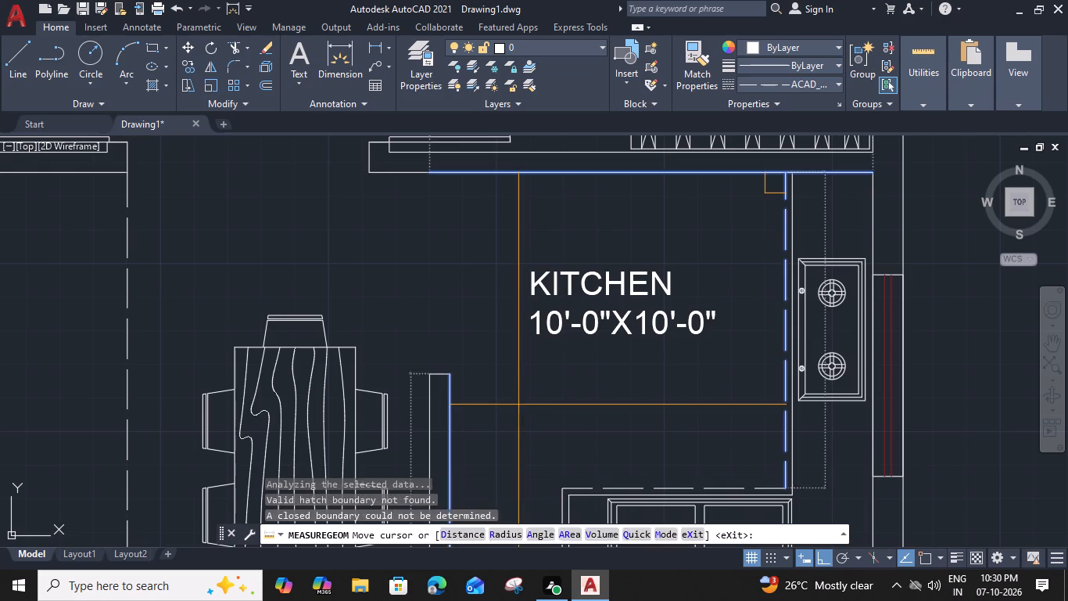
# Copy the KITCHEN label down into the lower toilet, below the kitchen sink wall.
pyautogui.scroll(-2, 534, 393)
pyautogui.moveTo(539, 384); pyautogui.dragTo(566, 293, button='middle')
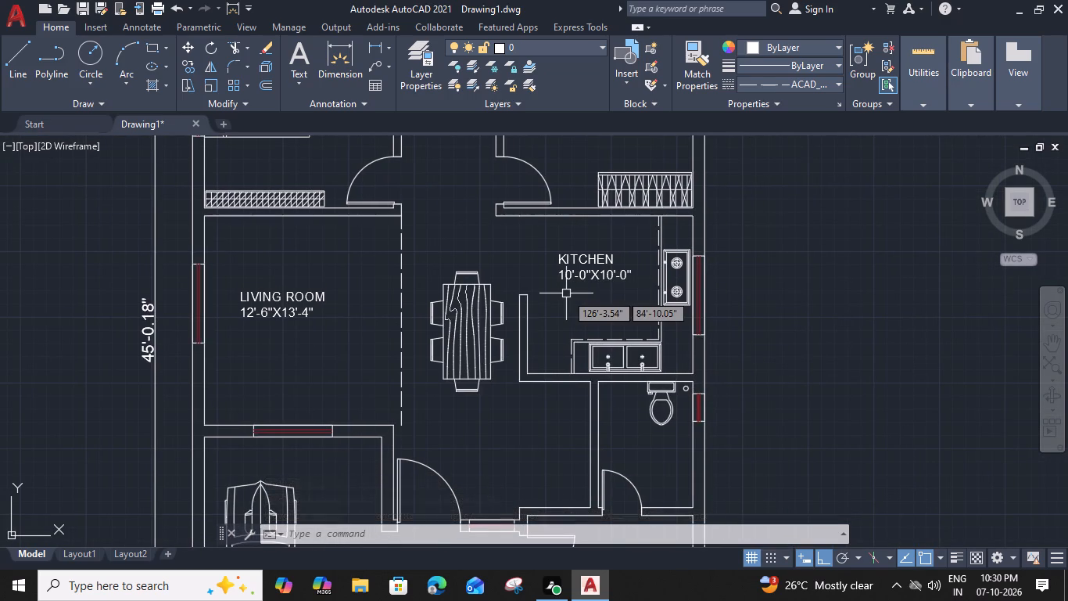
pyautogui.click(567, 271)
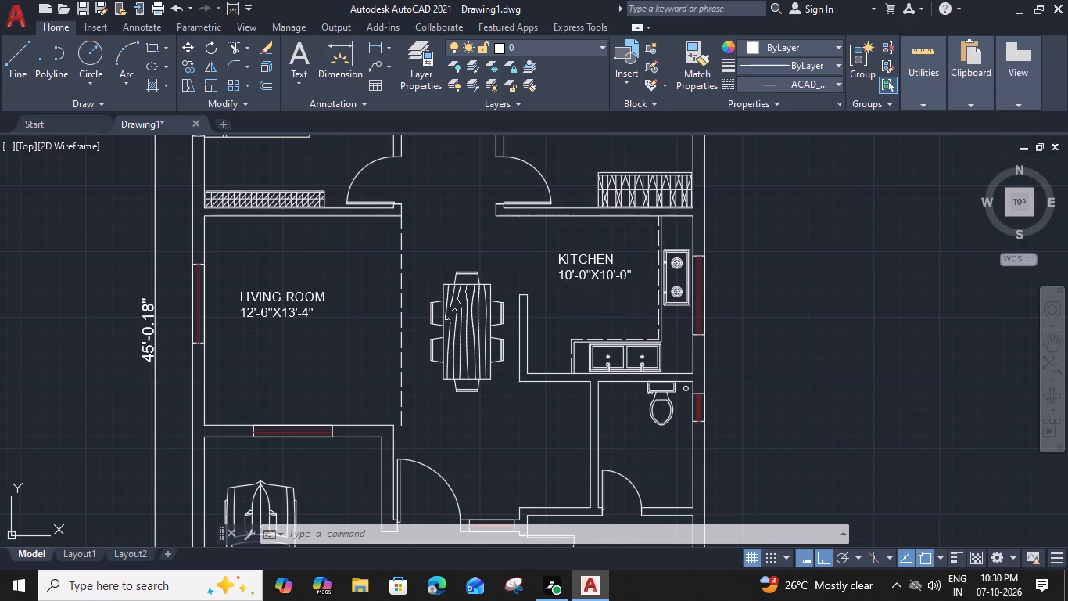
pyautogui.write('CO')
pyautogui.press('space')
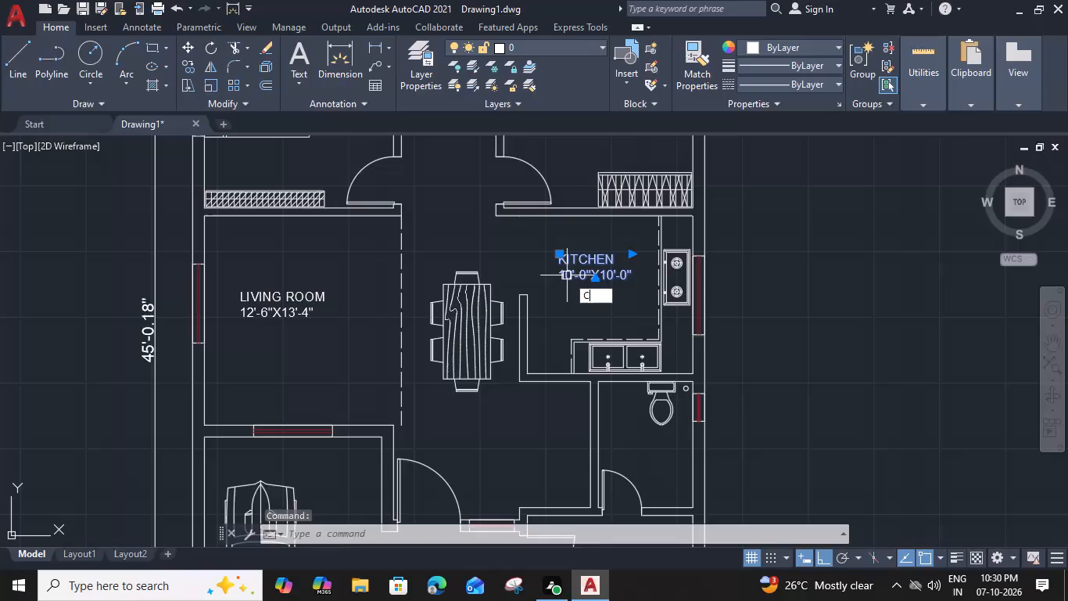
pyautogui.click(564, 275)
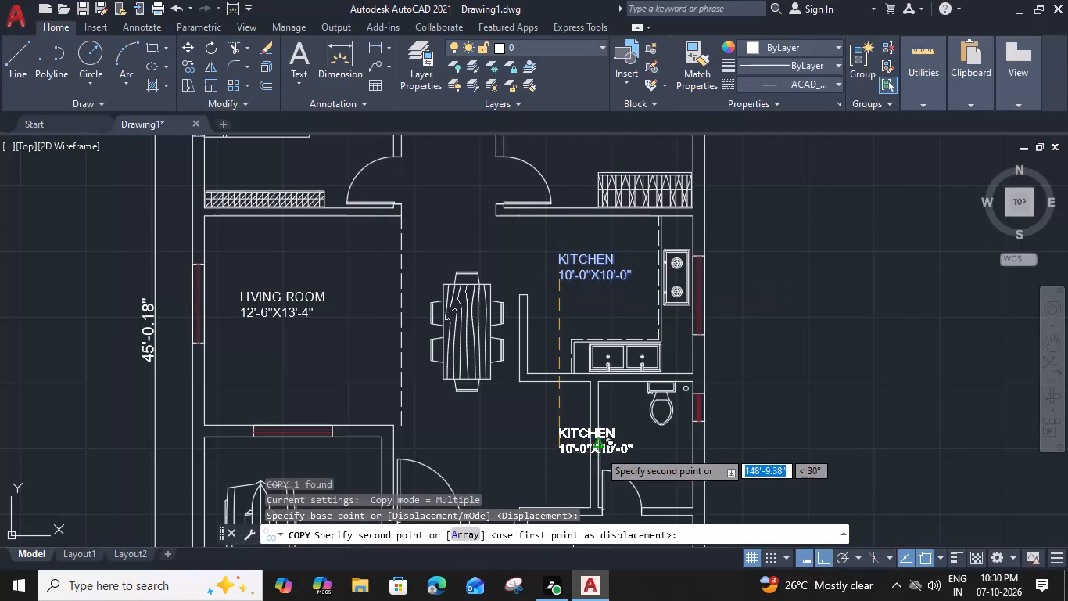
pyautogui.click(599, 451)
pyautogui.press('Escape')
# Move the copied label slightly right inside the lower toilet so it sits clear of the left wall.
pyautogui.moveTo(632, 443); pyautogui.dragTo(607, 412, button='middle')
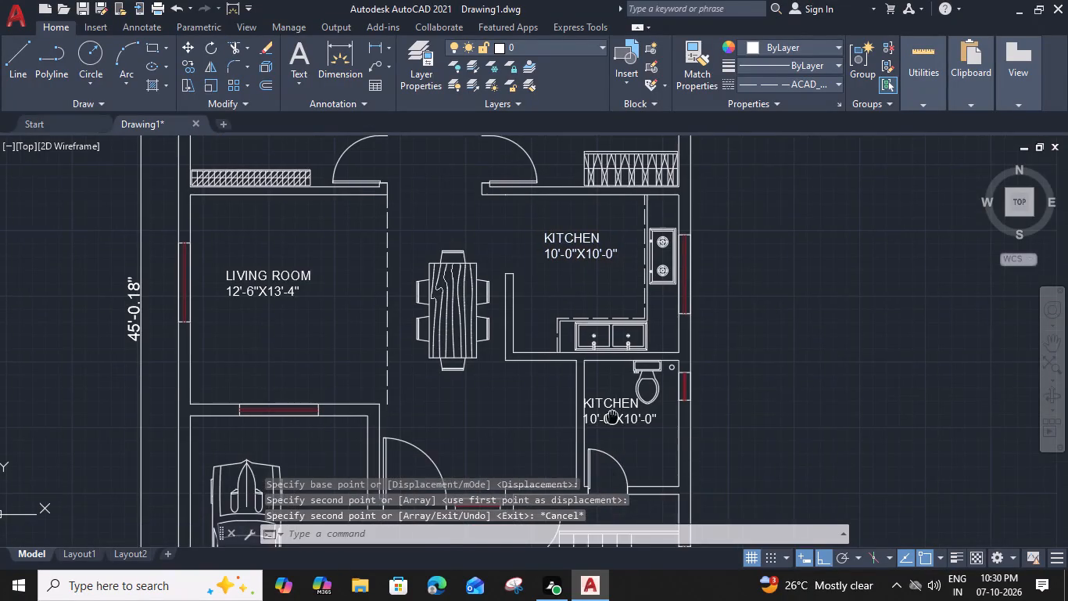
pyautogui.moveTo(607, 412); pyautogui.dragTo(554, 348, button='middle')
pyautogui.click(554, 347)
pyautogui.write('M')
pyautogui.press('space')
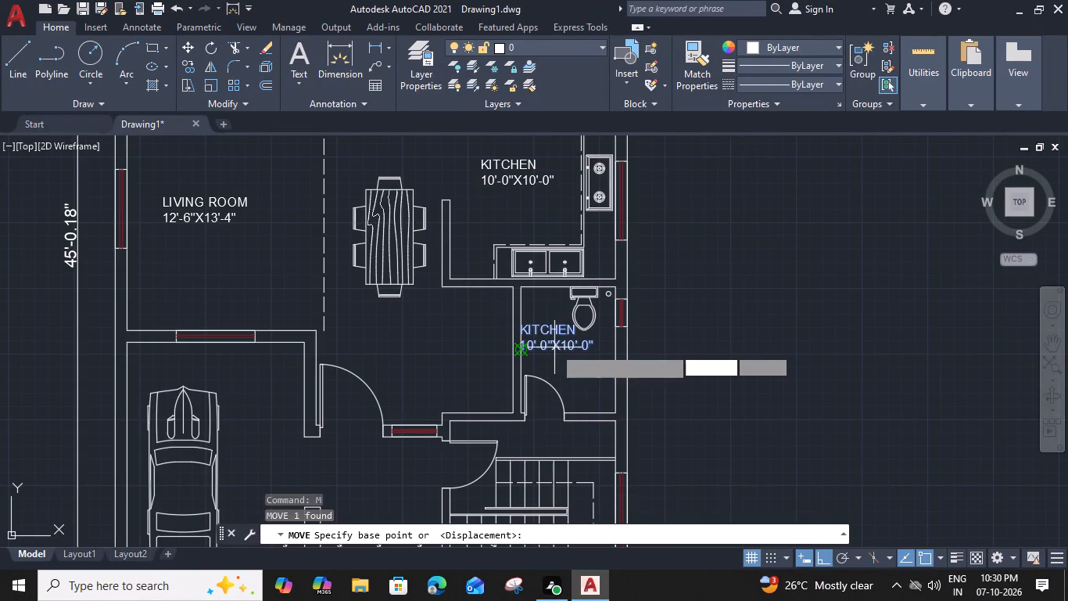
pyautogui.click(588, 348)
pyautogui.click(604, 349)
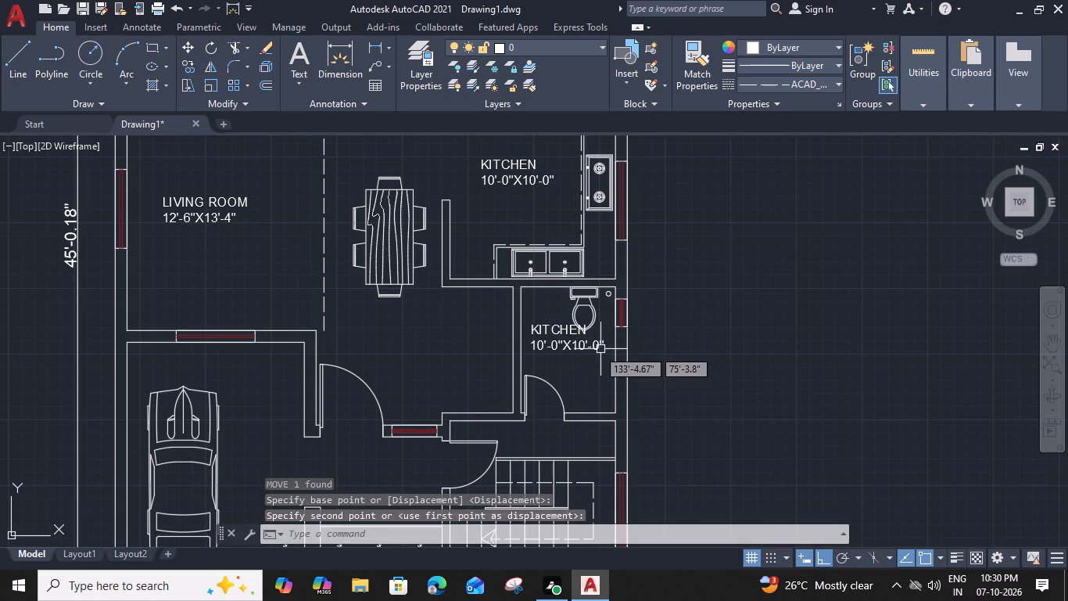
# Move the copied KITCHEN label down inside the lower toilet so it sits below the WC.
pyautogui.click(572, 347)
pyautogui.write('M')
pyautogui.press('space')
pyautogui.click(572, 347)
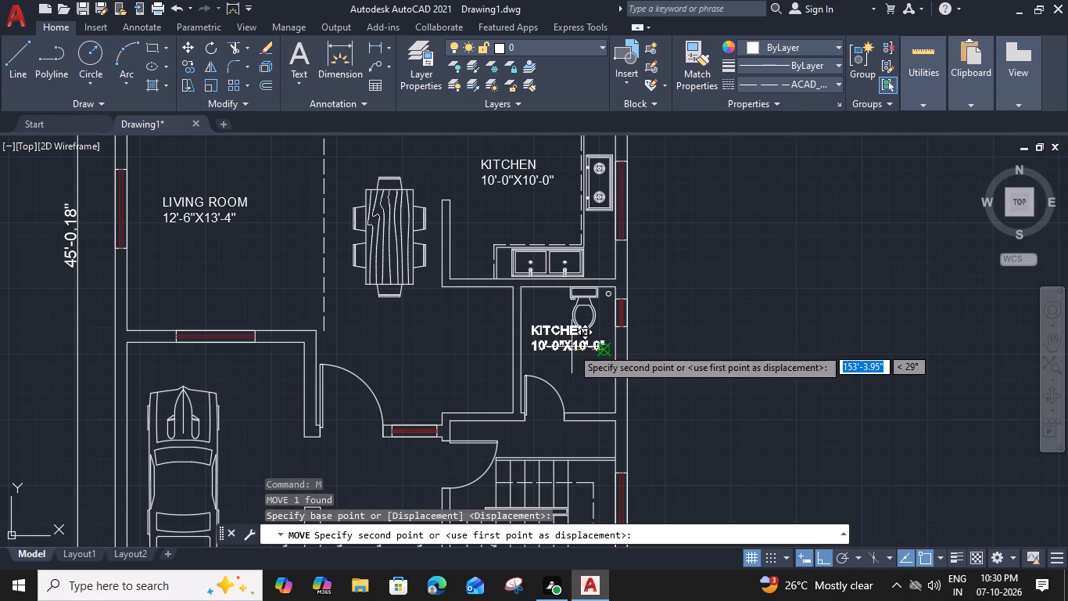
pyautogui.click(599, 372)
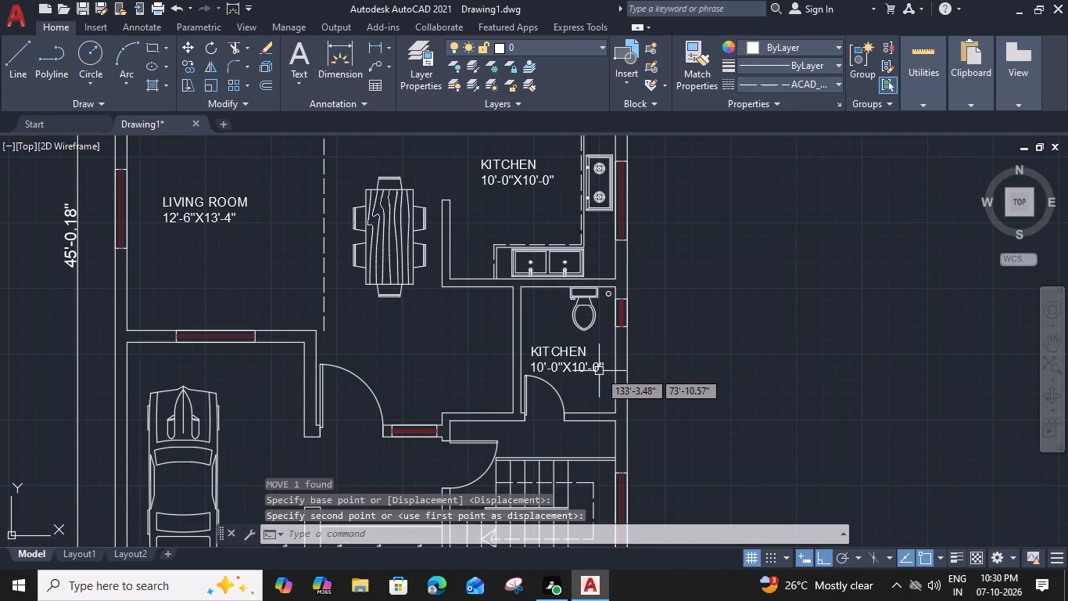
# Change the lower toilet's copied label to TOILET with dimensions 6'-0"X8'-0", and narrow its text box to fit.
pyautogui.doubleClick(561, 361)
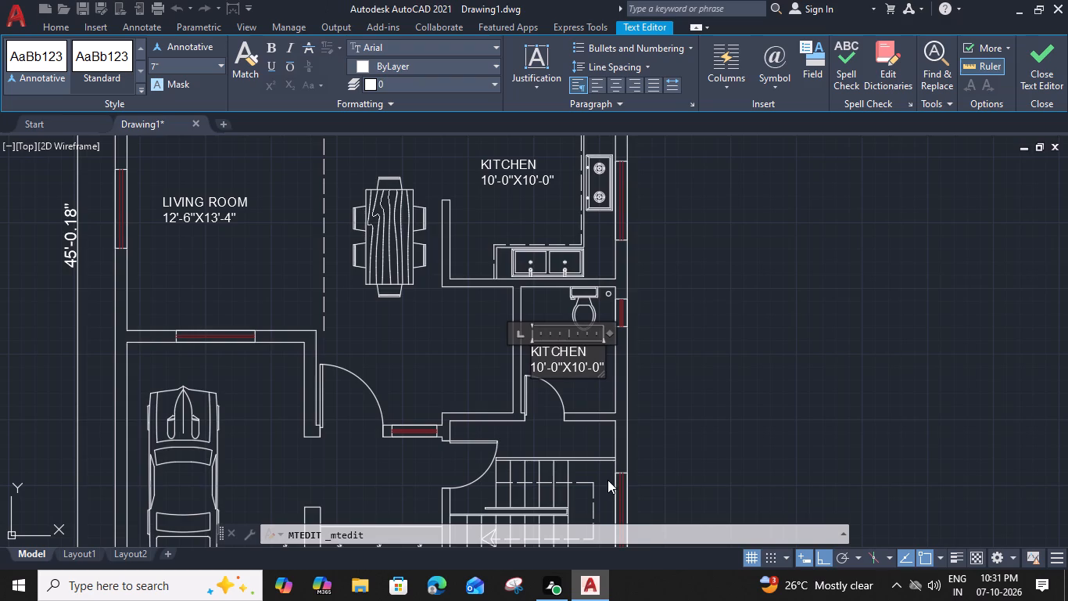
pyautogui.scroll(2, 590, 346)
pyautogui.moveTo(582, 371); pyautogui.dragTo(346, 378)
pyautogui.write('TOI')
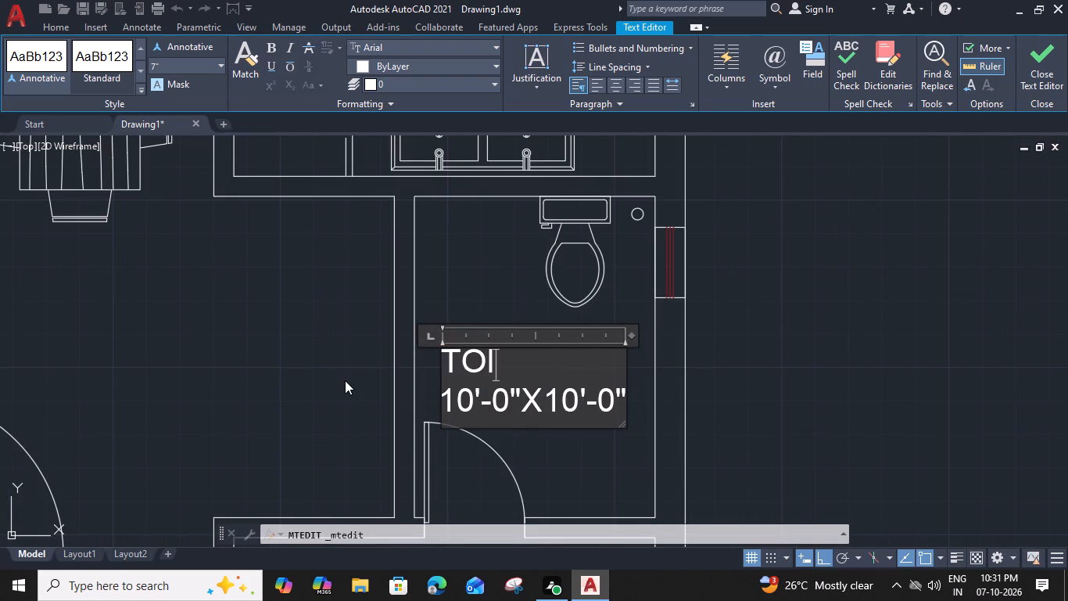
pyautogui.write('LET')
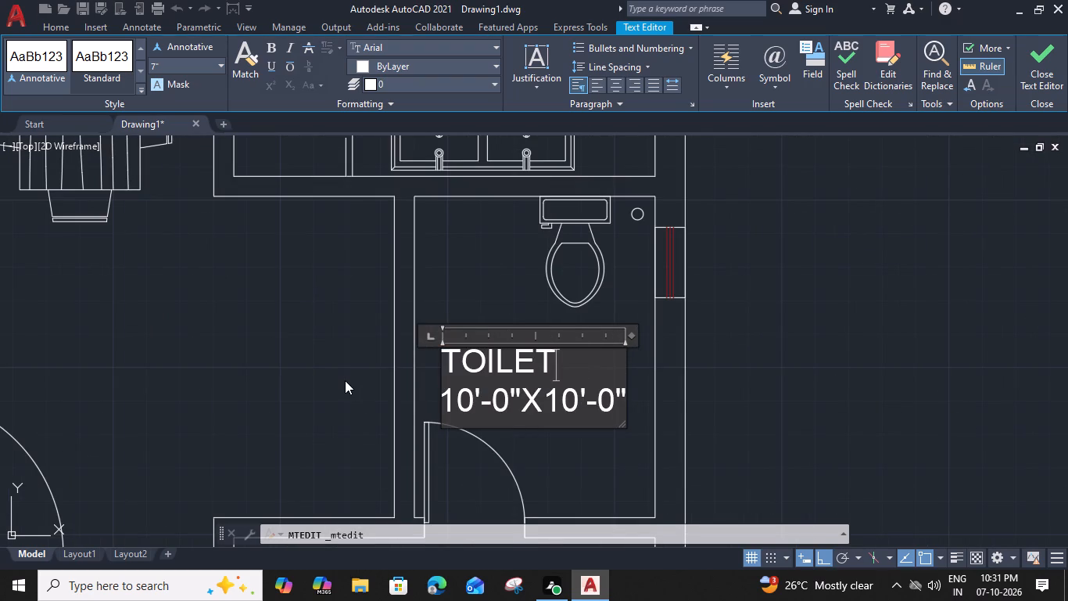
pyautogui.moveTo(468, 412); pyautogui.dragTo(435, 413)
pyautogui.press('6')
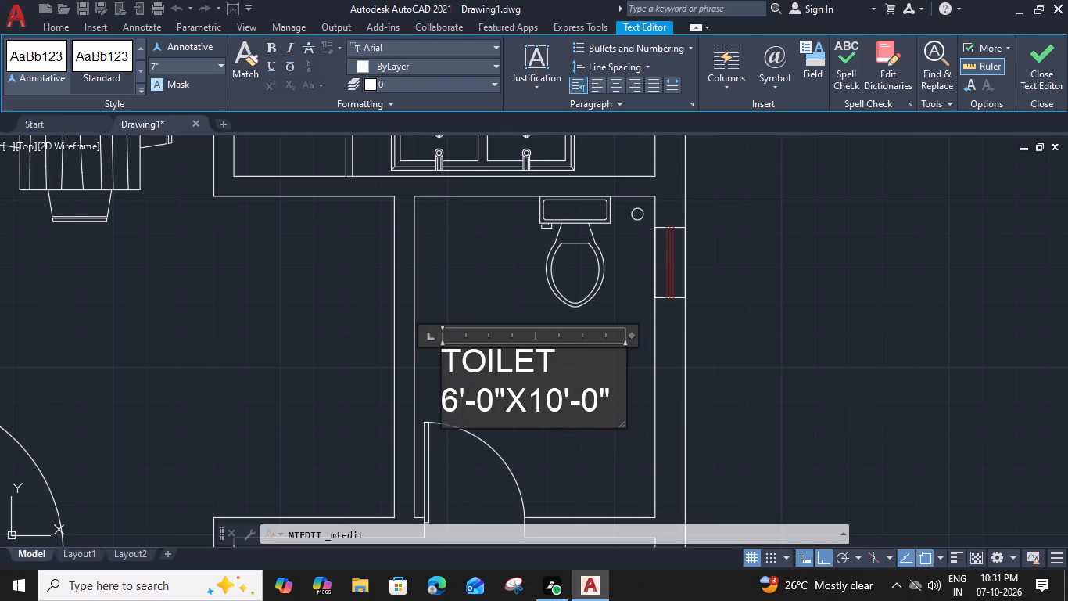
pyautogui.moveTo(566, 405); pyautogui.dragTo(543, 403)
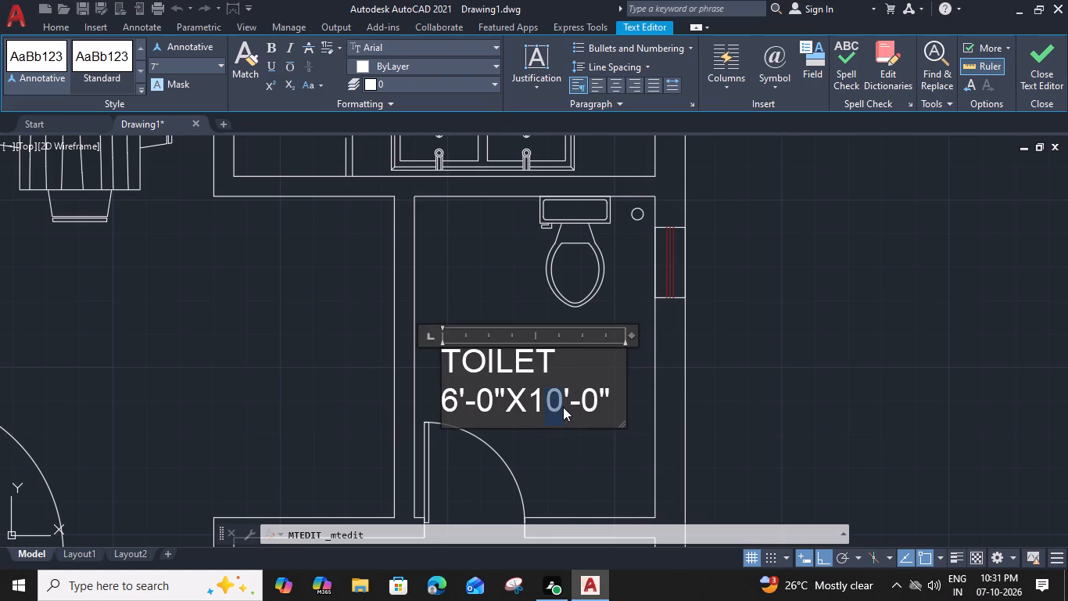
pyautogui.click(563, 407)
pyautogui.moveTo(559, 404); pyautogui.dragTo(530, 401)
pyautogui.press('8')
pyautogui.moveTo(629, 339); pyautogui.dragTo(611, 340)
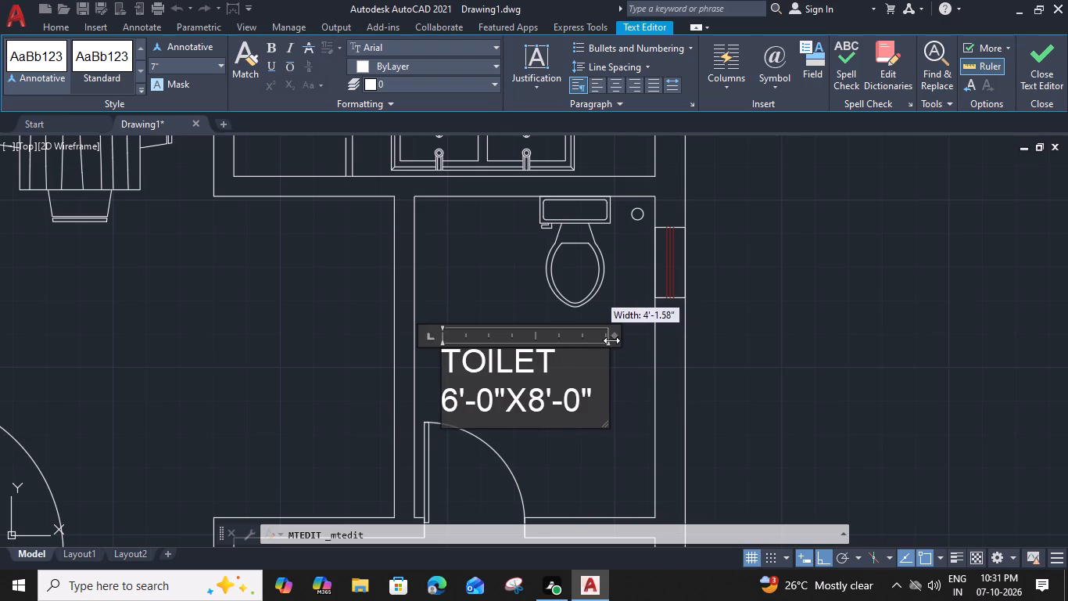
pyautogui.moveTo(611, 340); pyautogui.dragTo(595, 344)
pyautogui.click(613, 466)
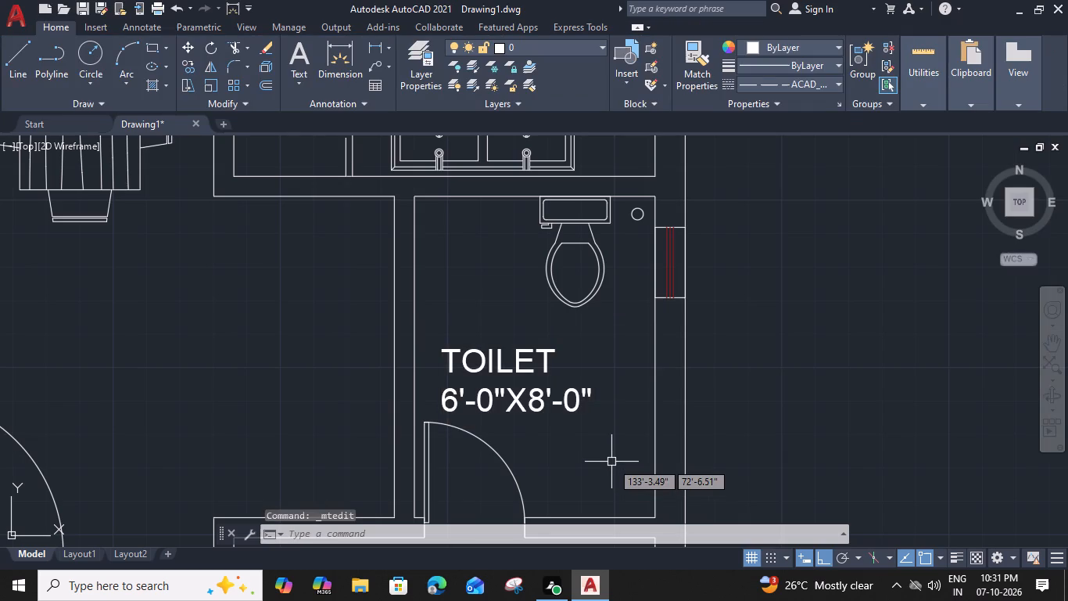
# Measure the lower toilet's clear width and length to check them against its label.
pyautogui.write('ME')
pyautogui.press('a')
pyautogui.press('space')
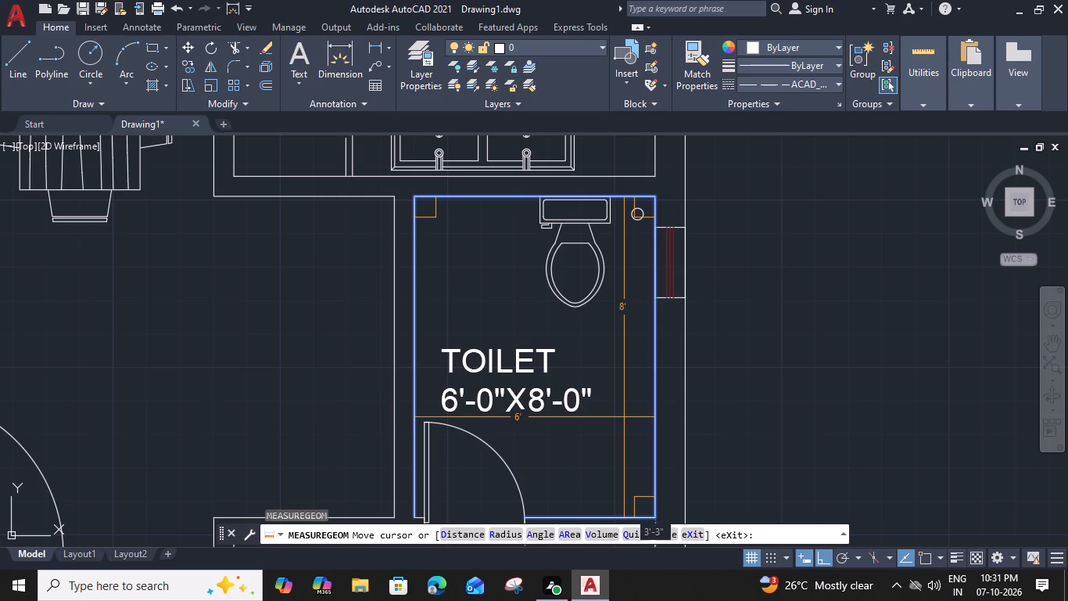
pyautogui.press('Escape')
# Move the TOILET label slightly to the right within the lower toilet, keeping it above the door swing.
pyautogui.scroll(-1, 624, 417)
pyautogui.click(599, 408)
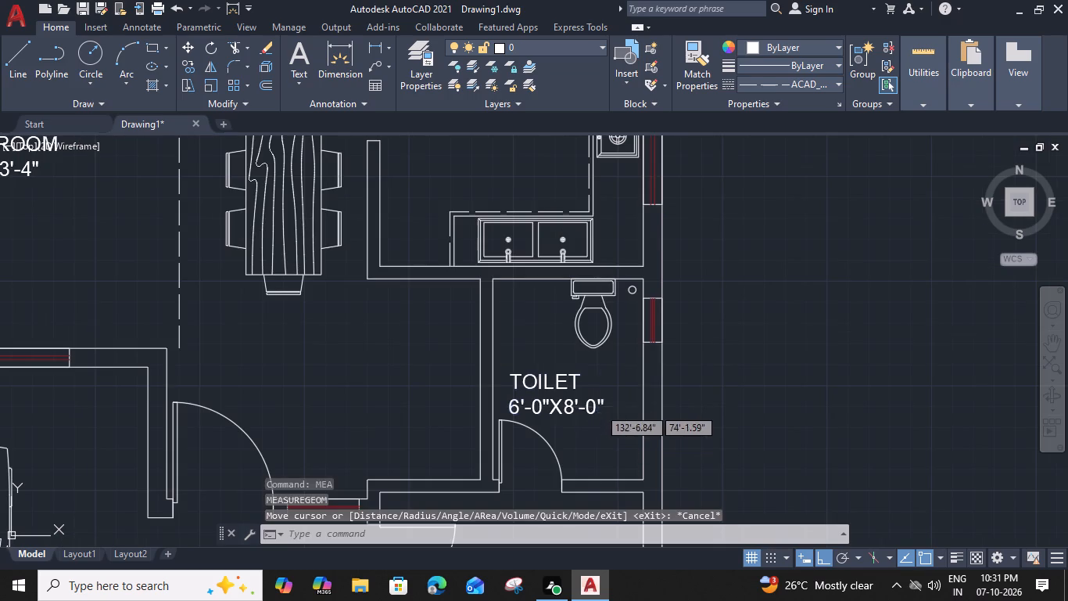
pyautogui.write('M')
pyautogui.press('space')
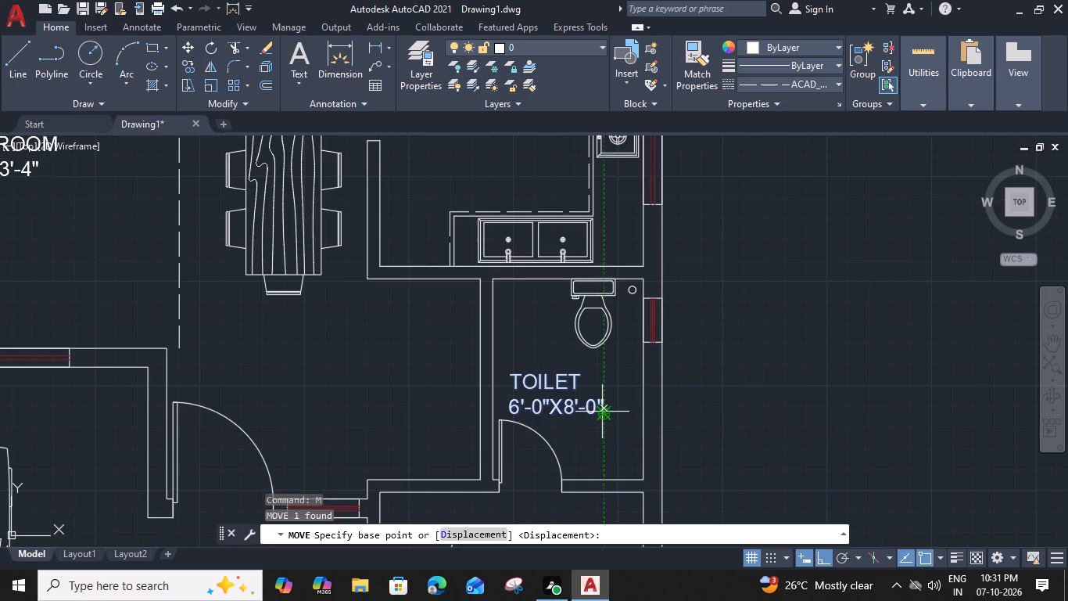
pyautogui.click(602, 412)
pyautogui.click(625, 416)
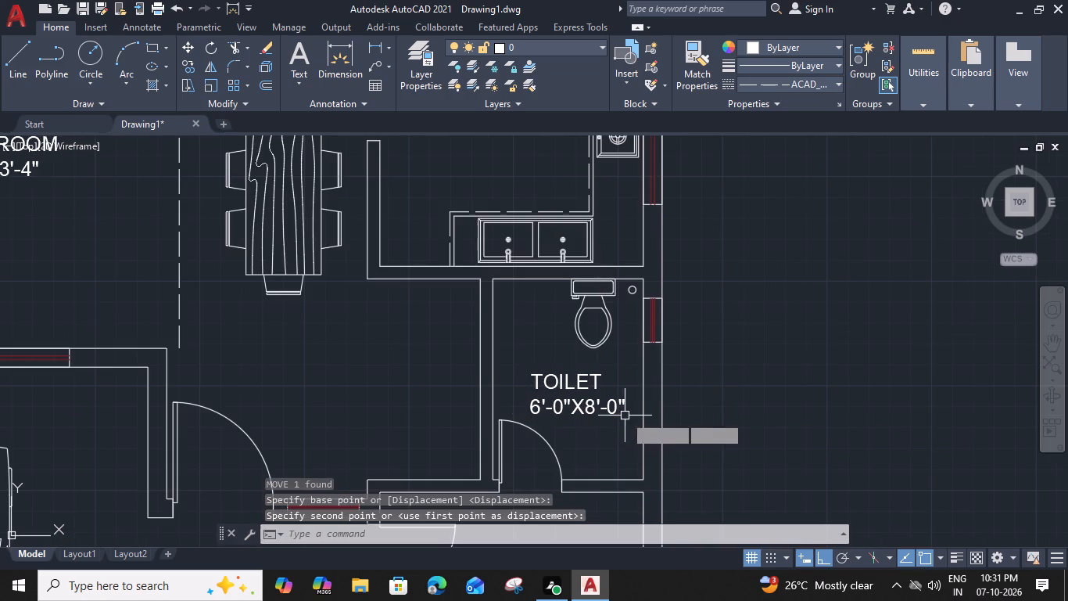
# Move the dining table with its chairs straight up by about 1'-11".
pyautogui.scroll(-2, 624, 416)
pyautogui.moveTo(557, 443); pyautogui.dragTo(602, 427, button='middle')
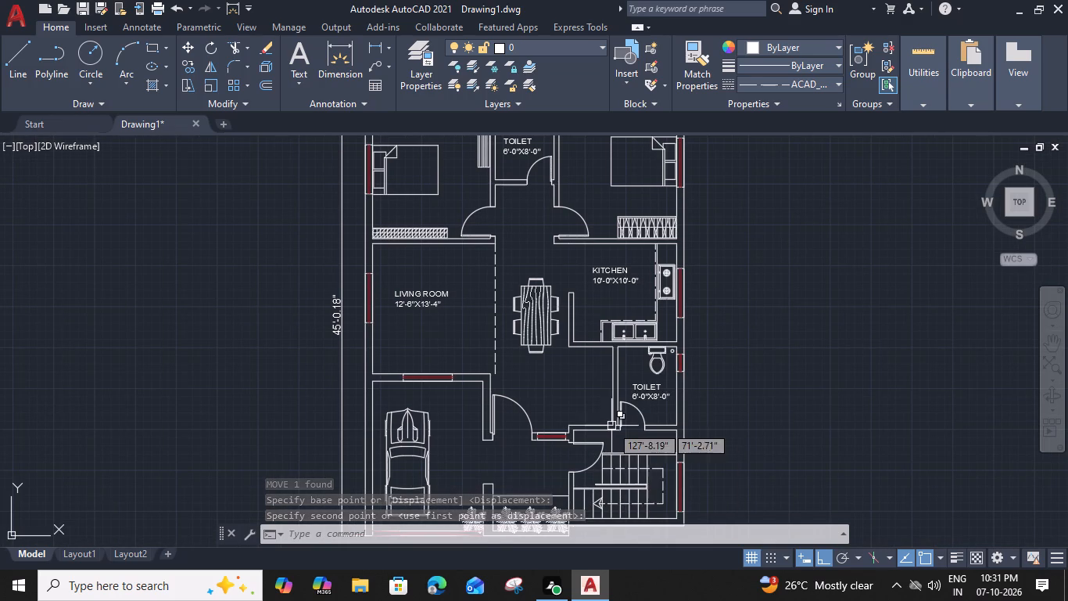
pyautogui.moveTo(612, 424); pyautogui.dragTo(651, 423, button='middle')
pyautogui.moveTo(584, 390); pyautogui.dragTo(580, 410, button='middle')
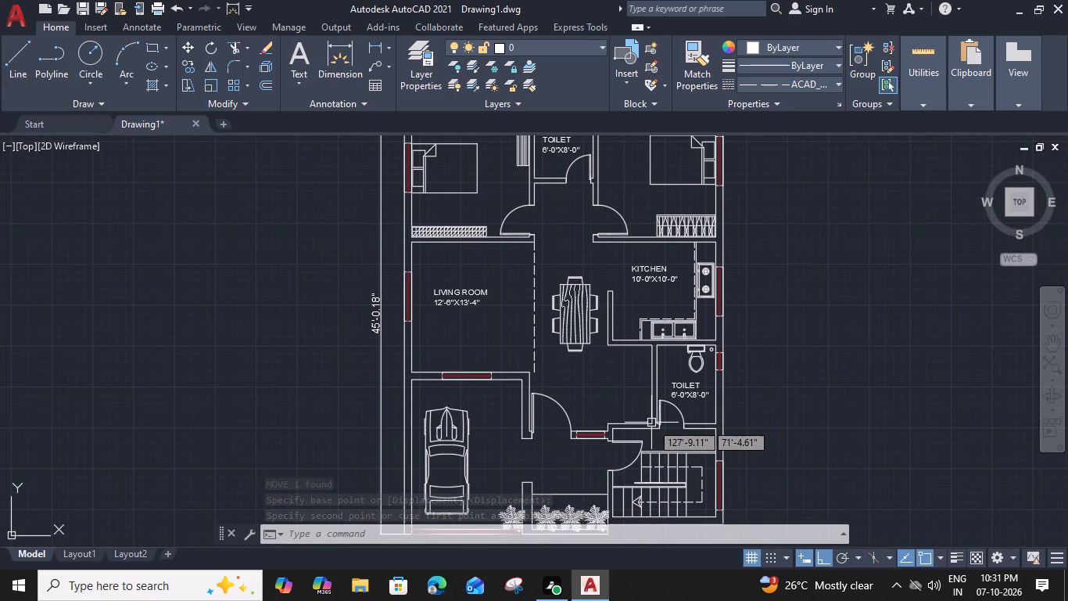
pyautogui.moveTo(580, 410); pyautogui.dragTo(589, 425, button='middle')
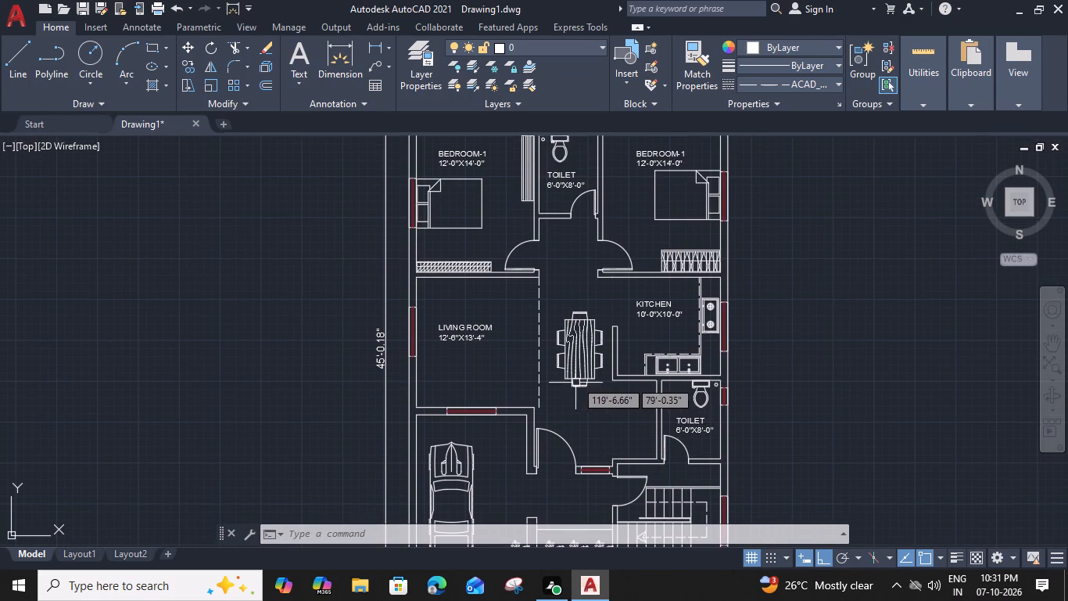
pyautogui.moveTo(575, 372); pyautogui.dragTo(576, 448, button='middle')
pyautogui.click(579, 437)
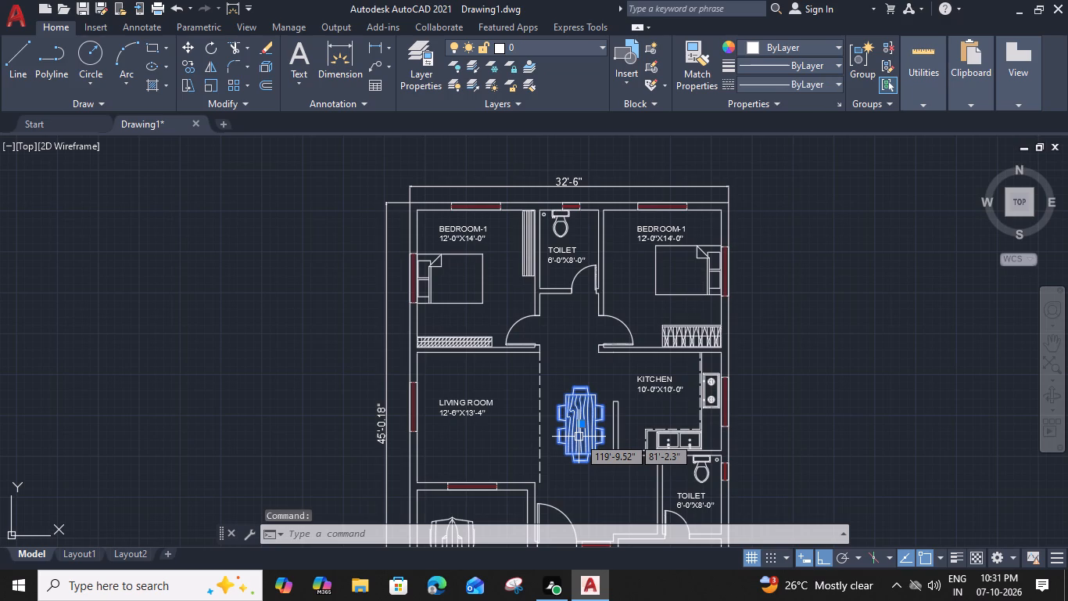
pyautogui.write('M')
pyautogui.press('space')
pyautogui.scroll(1, 577, 385)
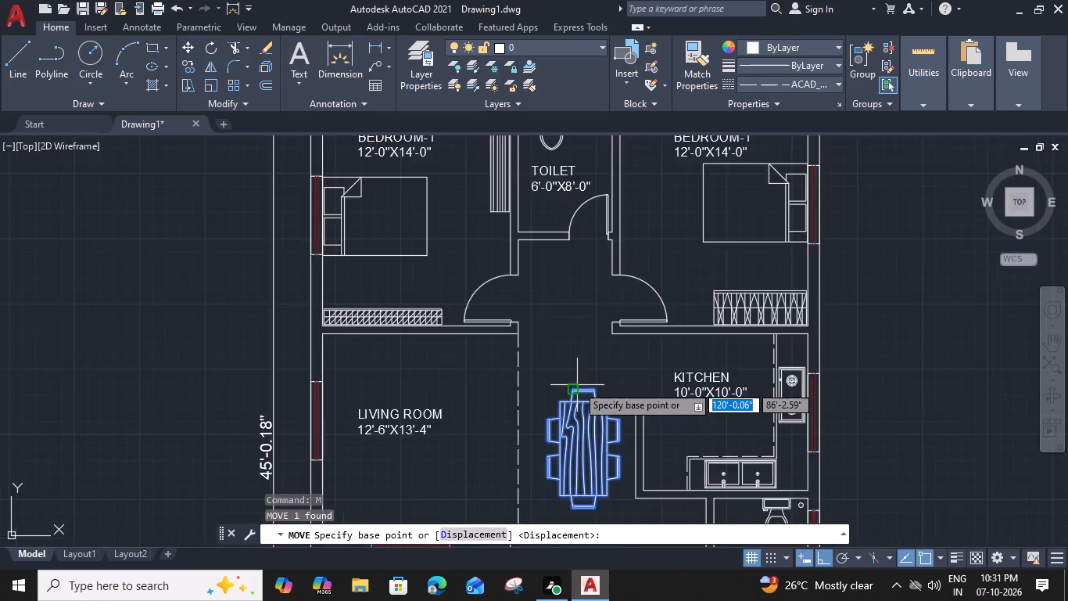
pyautogui.scroll(1, 577, 385)
pyautogui.click(590, 392)
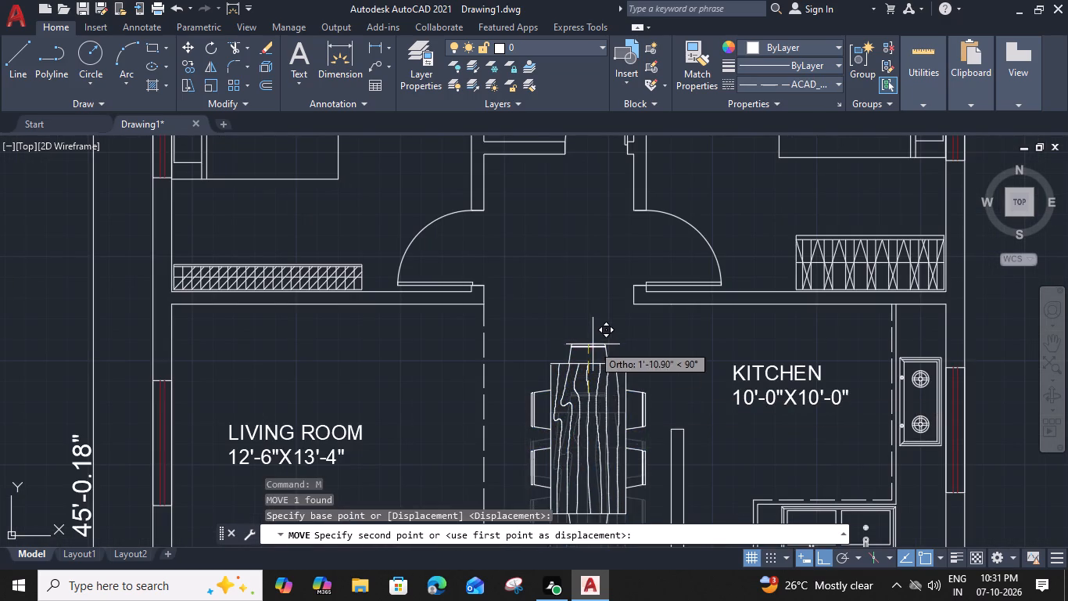
pyautogui.click(593, 344)
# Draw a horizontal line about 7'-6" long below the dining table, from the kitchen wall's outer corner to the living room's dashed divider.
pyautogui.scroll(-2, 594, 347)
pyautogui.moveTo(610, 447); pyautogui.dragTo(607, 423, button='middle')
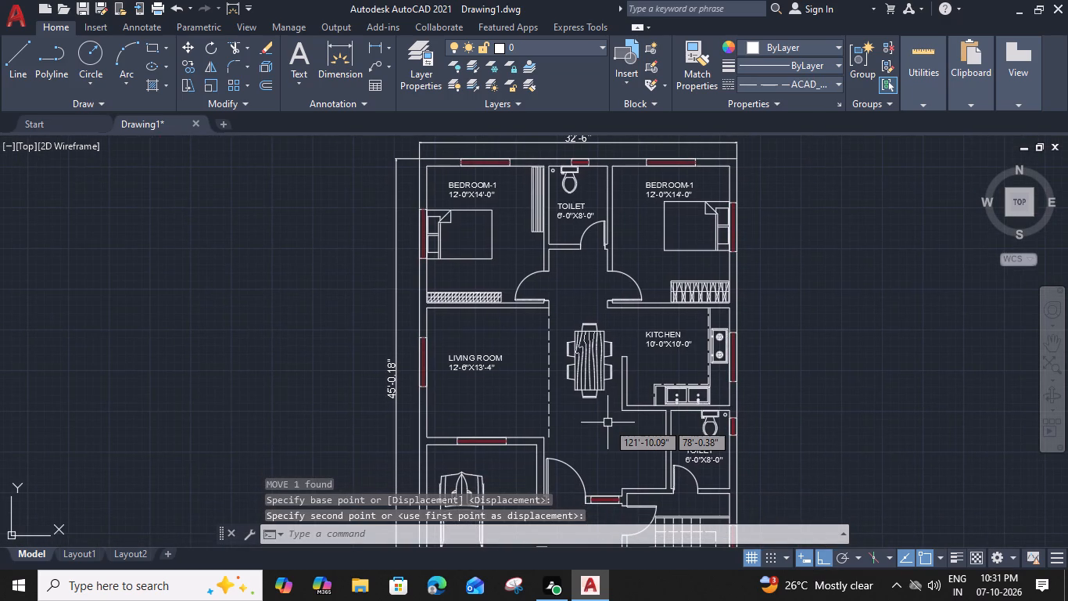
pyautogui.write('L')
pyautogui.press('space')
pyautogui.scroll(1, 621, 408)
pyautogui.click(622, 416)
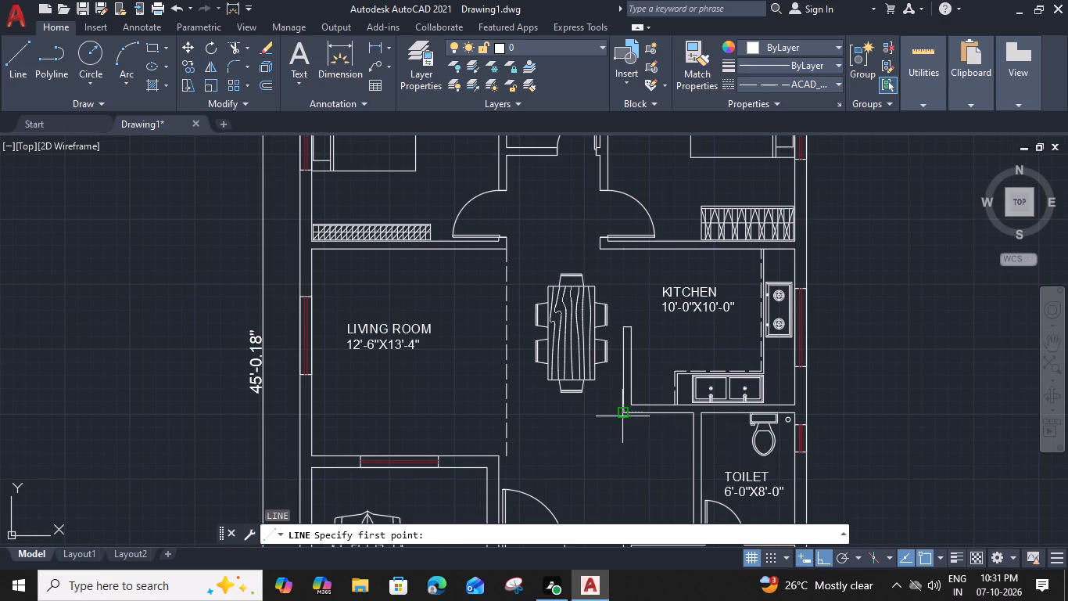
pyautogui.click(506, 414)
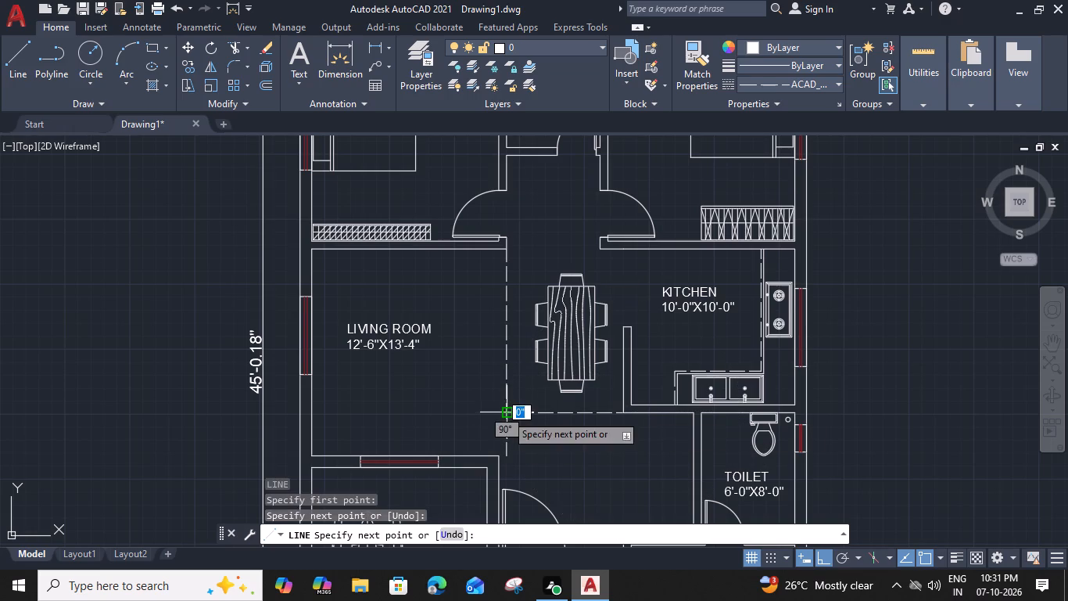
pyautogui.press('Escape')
# Draw a 6' horizontal line above the dining table, across the passage opening from the kitchen wall corner to the living room wall corner.
pyautogui.moveTo(617, 394); pyautogui.dragTo(626, 467, button='middle')
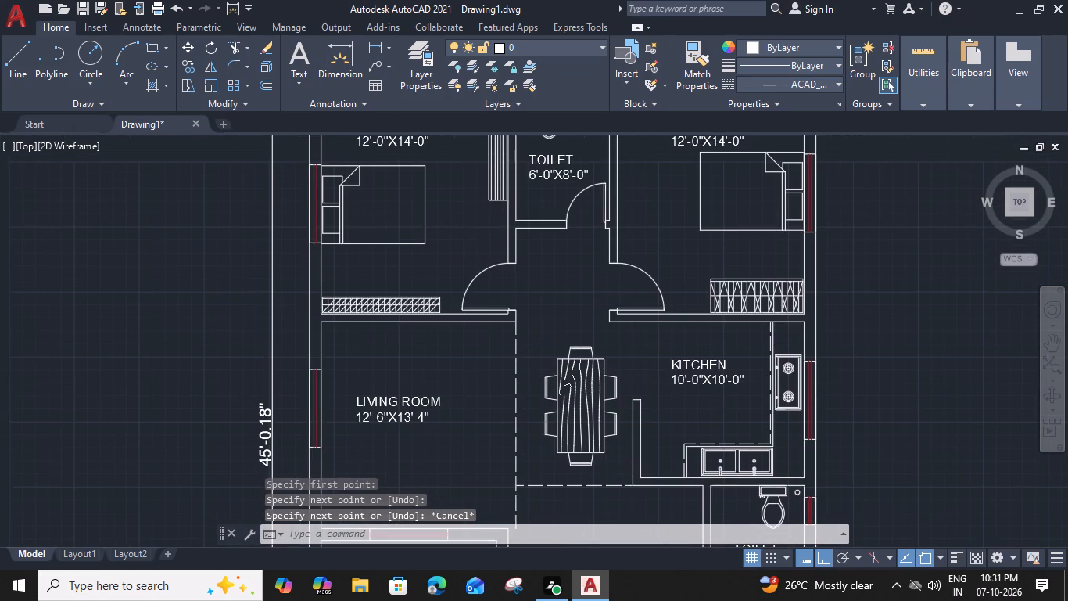
pyautogui.press('l')
pyautogui.press('space')
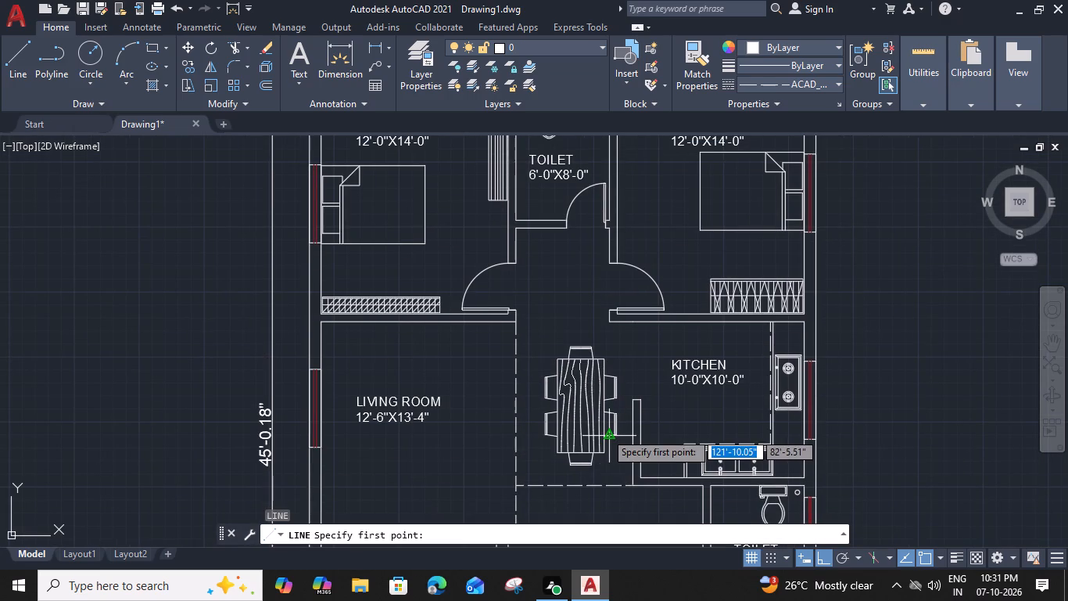
pyautogui.scroll(1, 597, 318)
pyautogui.click(619, 324)
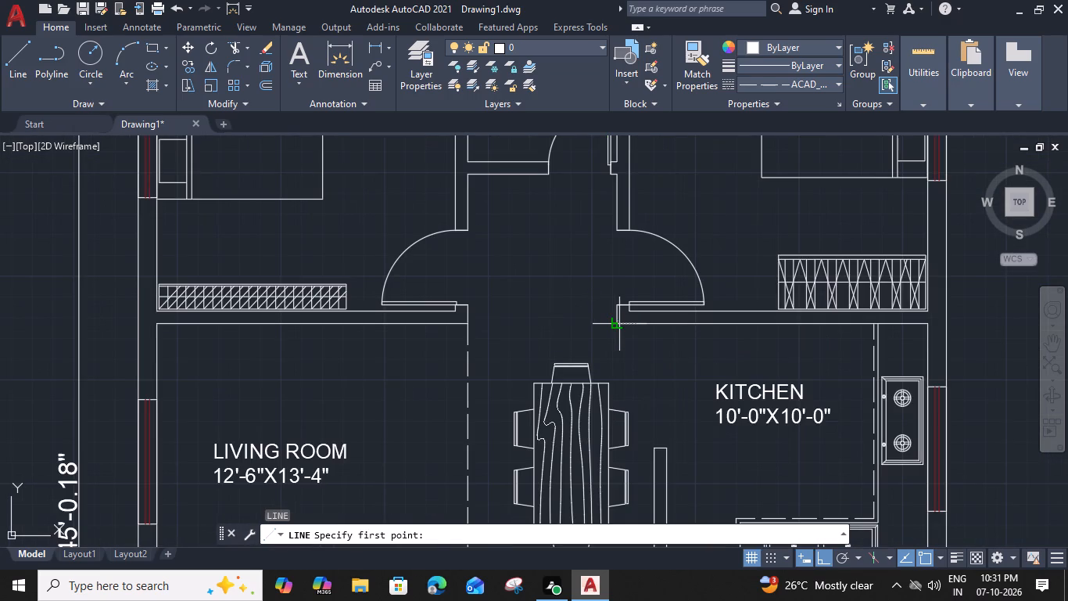
pyautogui.click(465, 326)
pyautogui.press('Escape')
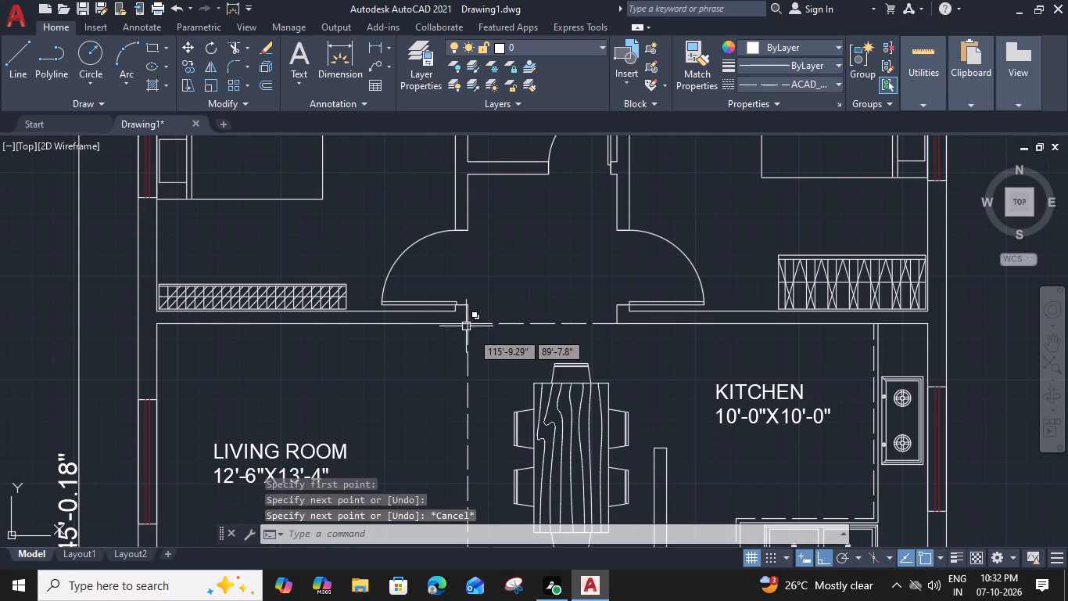
# Measure the dining area's width and length between the dashed boundary lines and the kitchen wall.
pyautogui.moveTo(525, 466); pyautogui.dragTo(562, 335, button='middle')
pyautogui.press('m')
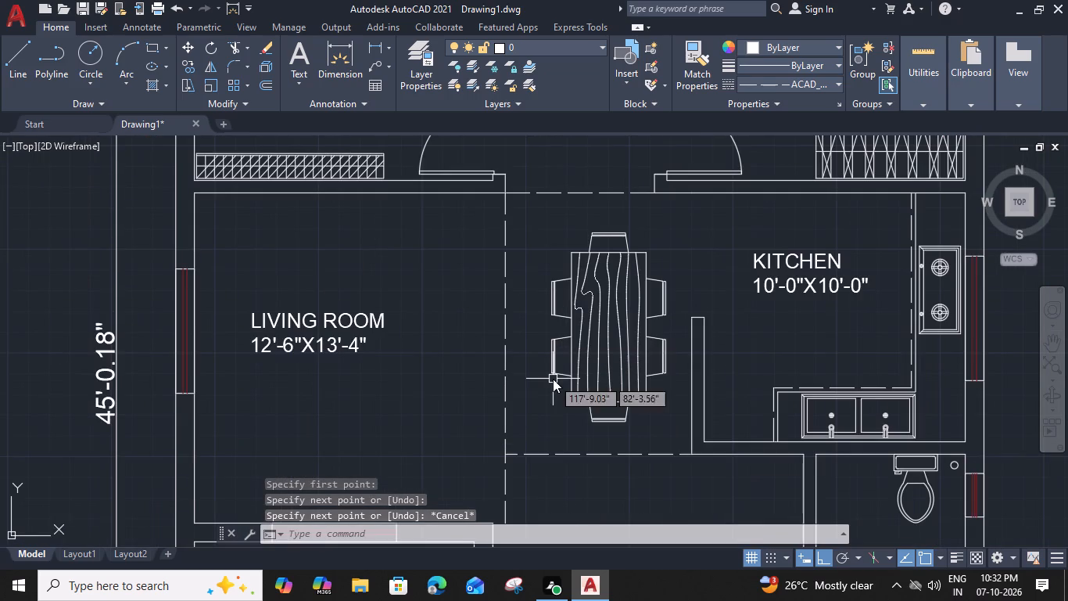
pyautogui.press('e')
pyautogui.press('a')
pyautogui.press('space')
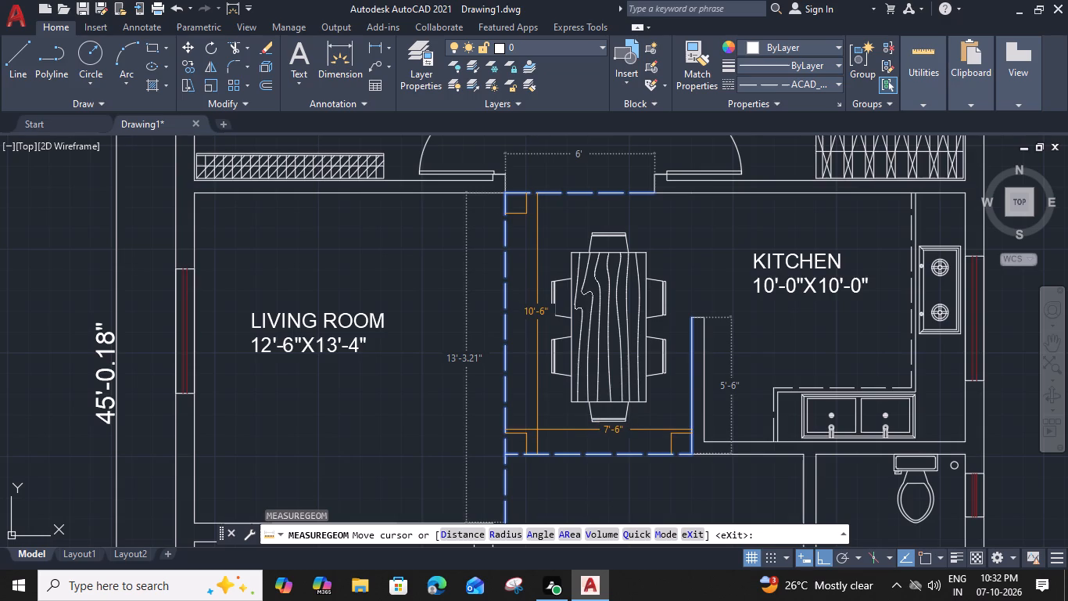
pyautogui.press('Escape')
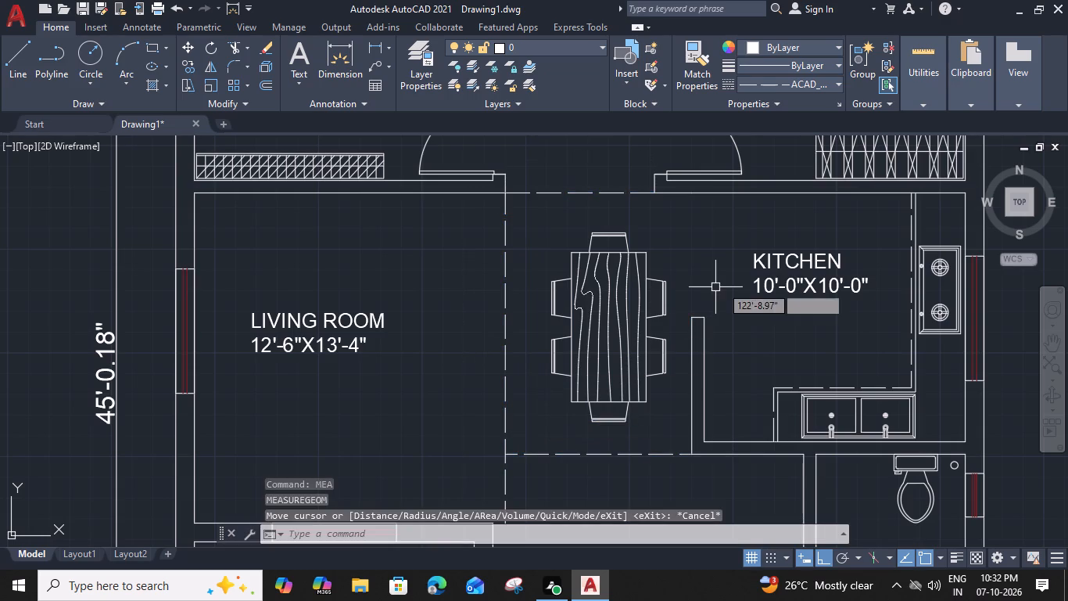
# Copy the KITCHEN label horizontally to the left into the dining area, over the upper part of the table.
pyautogui.click(758, 269)
pyautogui.write('CO')
pyautogui.press('space')
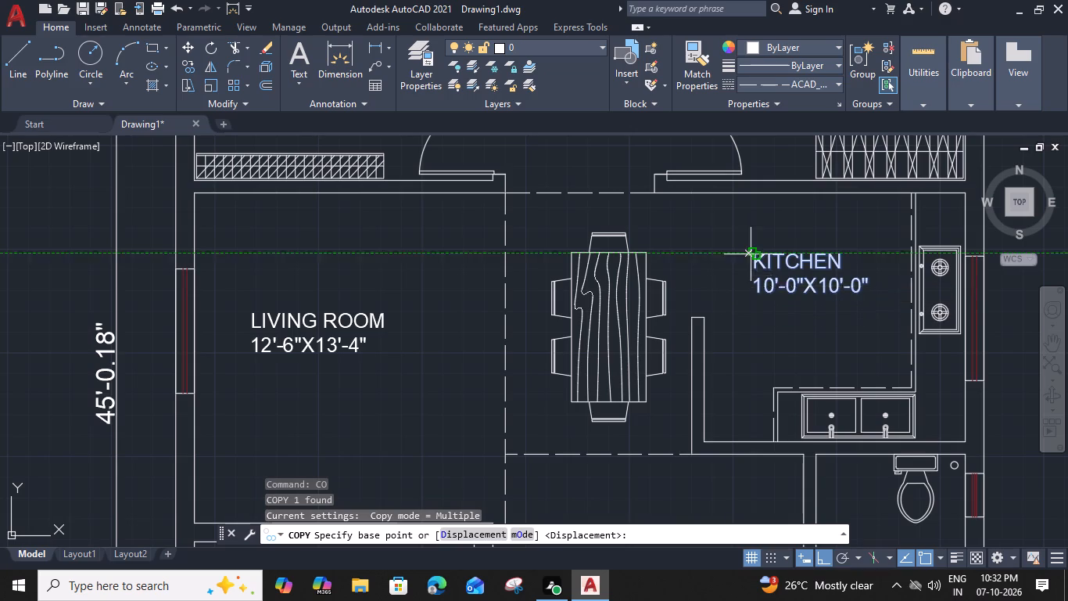
pyautogui.click(753, 254)
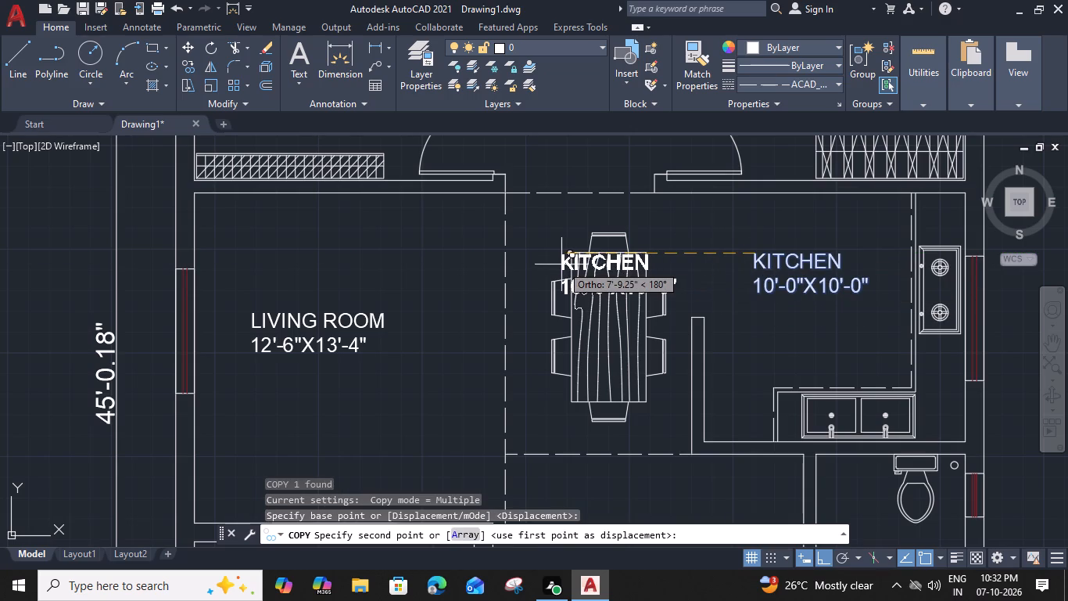
pyautogui.click(556, 264)
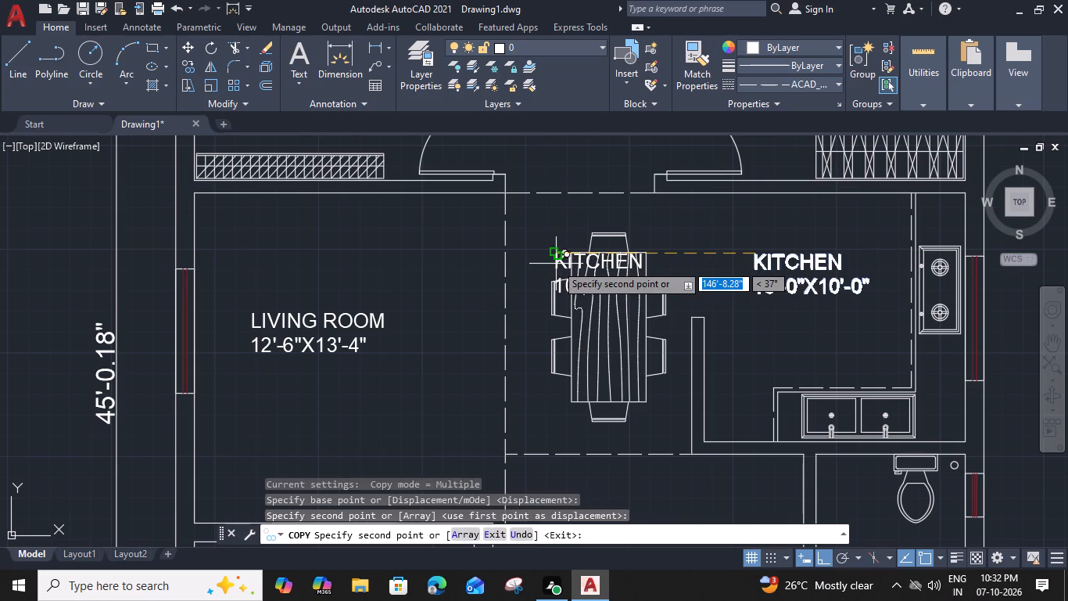
pyautogui.press('Escape')
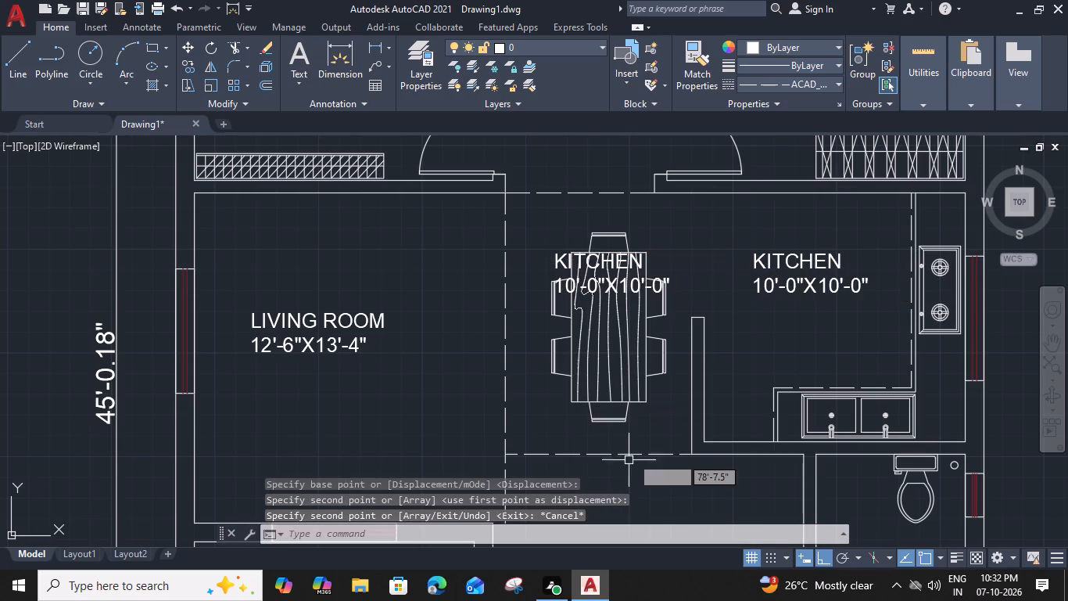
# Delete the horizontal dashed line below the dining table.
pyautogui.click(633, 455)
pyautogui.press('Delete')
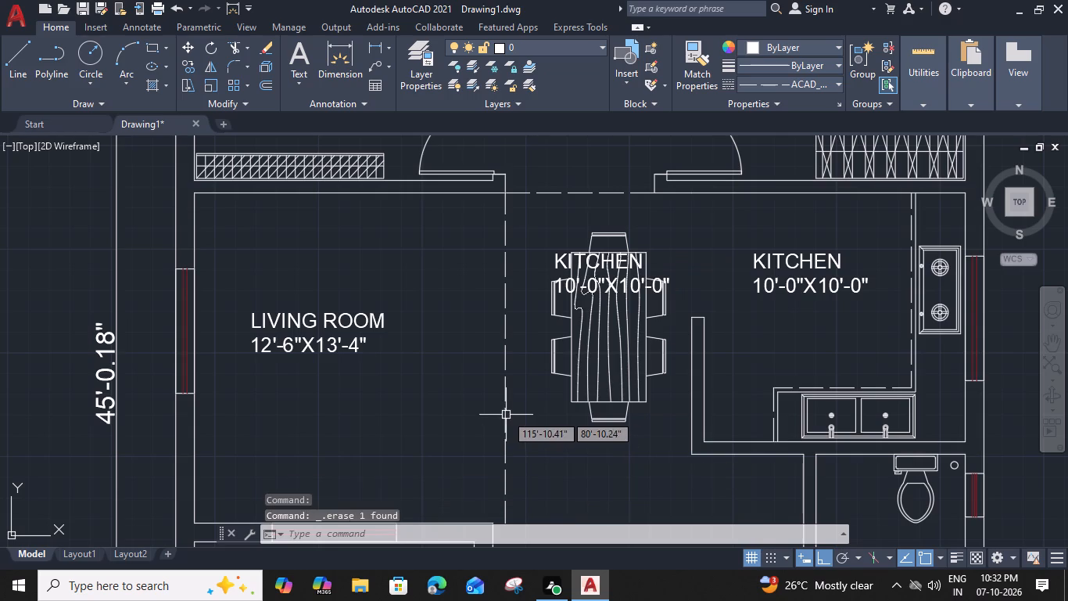
# Delete the vertical dashed line beside the living room and the horizontal dashed line across the passage opening.
pyautogui.click(506, 414)
pyautogui.press('Delete')
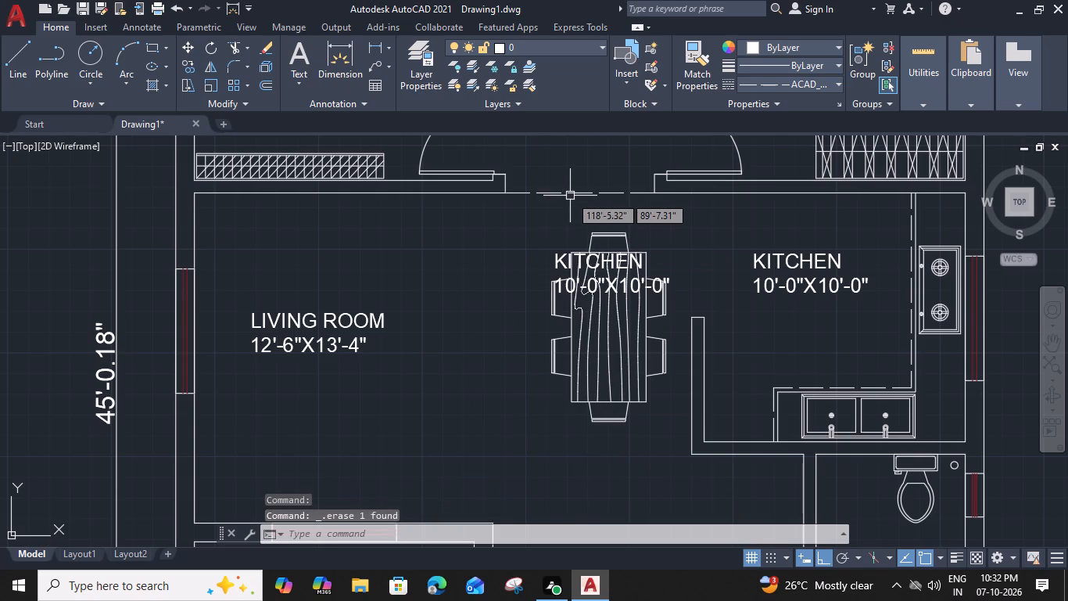
pyautogui.click(572, 192)
pyautogui.press('Delete')
# Move the copied KITCHEN label straight down from the dining table to just below its bottom chair.
pyautogui.click(557, 263)
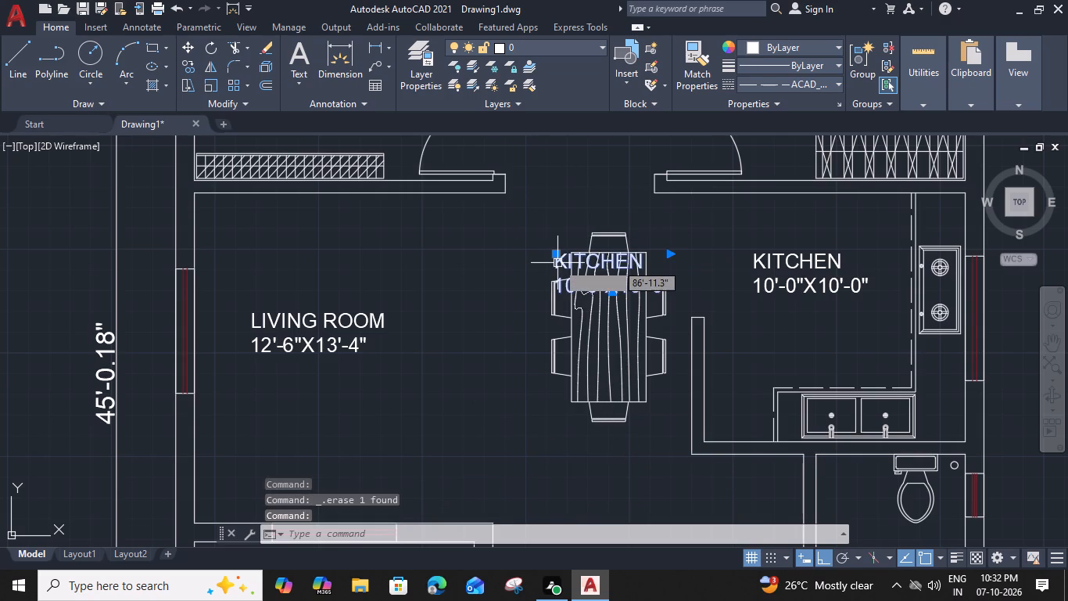
pyautogui.write('M')
pyautogui.press('space')
pyautogui.click(557, 263)
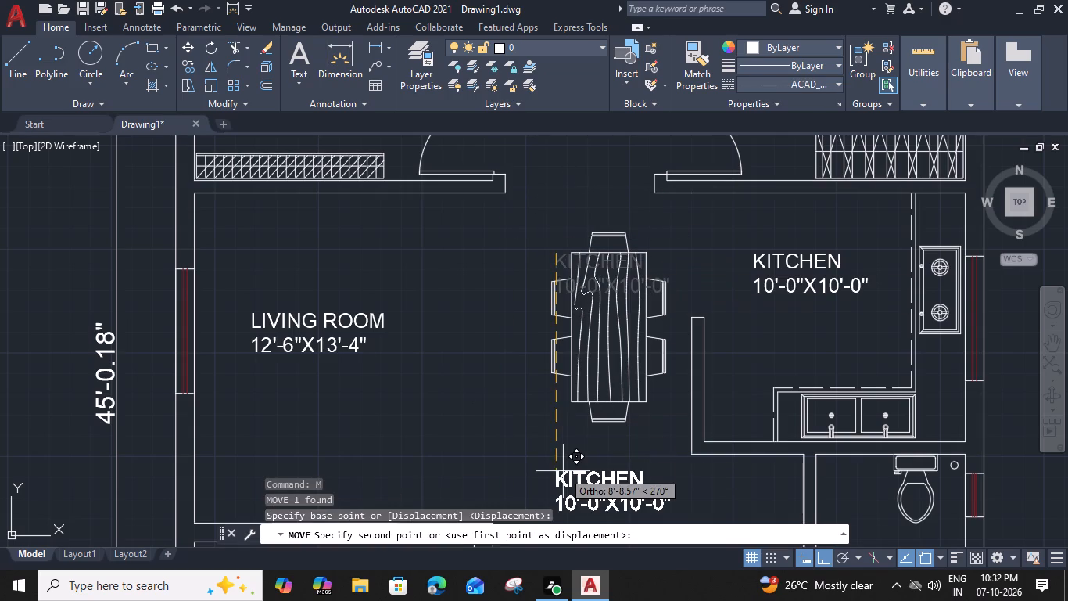
pyautogui.click(563, 437)
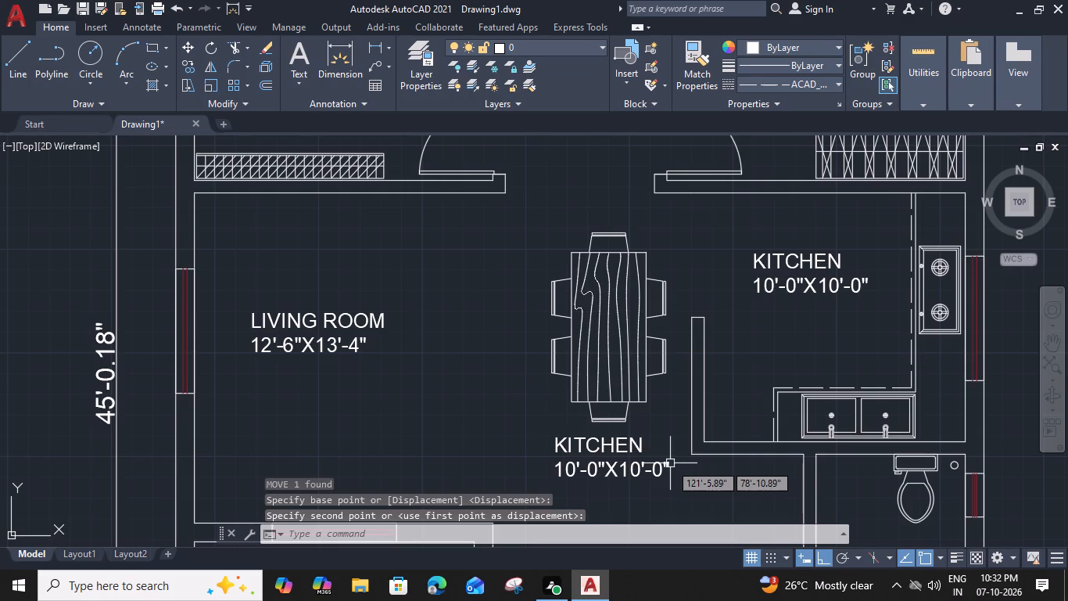
# Change the copied label below the dining table to DINING, 7'-0"X7'-0", and narrow its text box to fit.
pyautogui.moveTo(668, 444); pyautogui.dragTo(663, 375, button='middle')
pyautogui.doubleClick(615, 384)
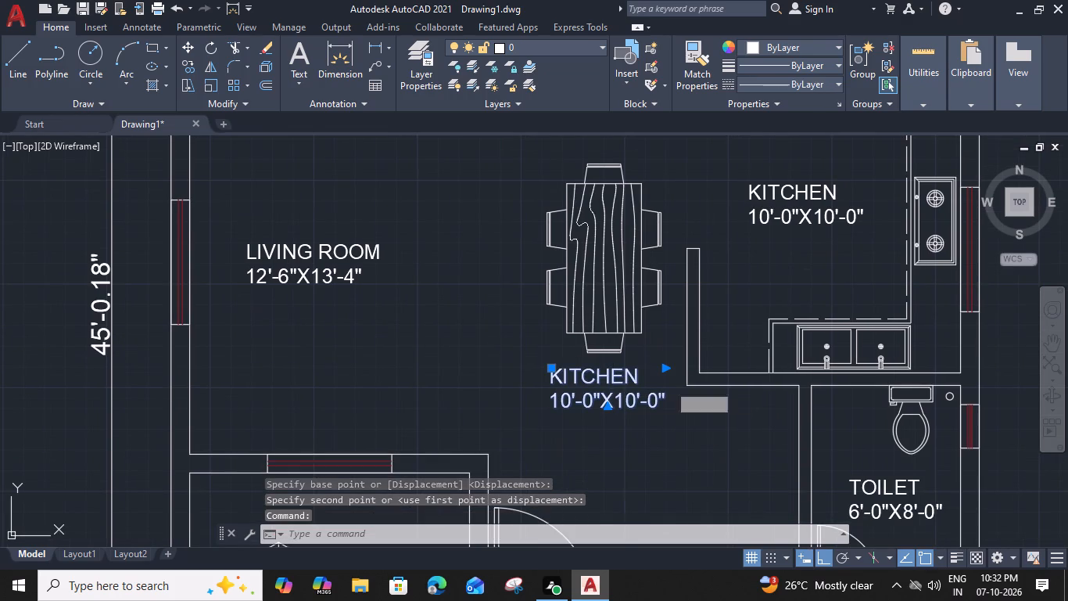
pyautogui.scroll(1, 615, 384)
pyautogui.moveTo(656, 382); pyautogui.dragTo(479, 387)
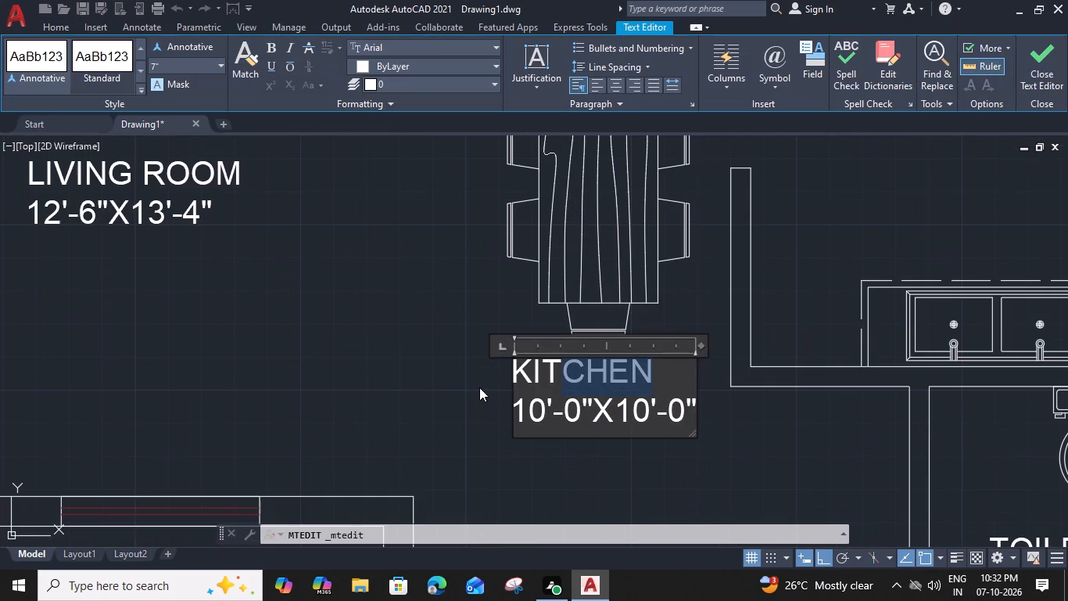
pyautogui.write('DIN')
pyautogui.write('ING')
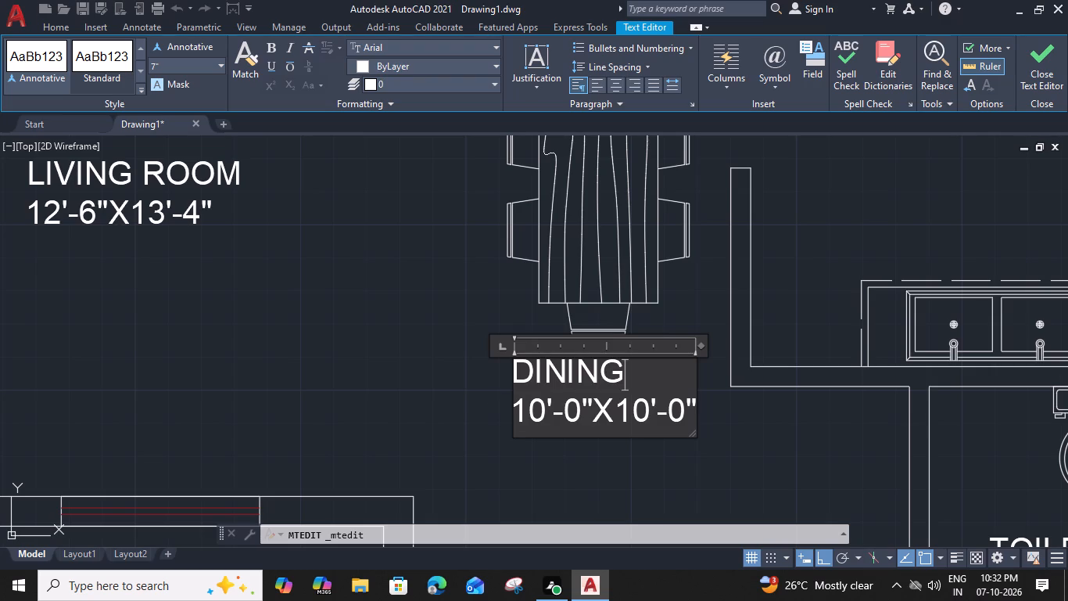
pyautogui.moveTo(543, 419); pyautogui.dragTo(492, 419)
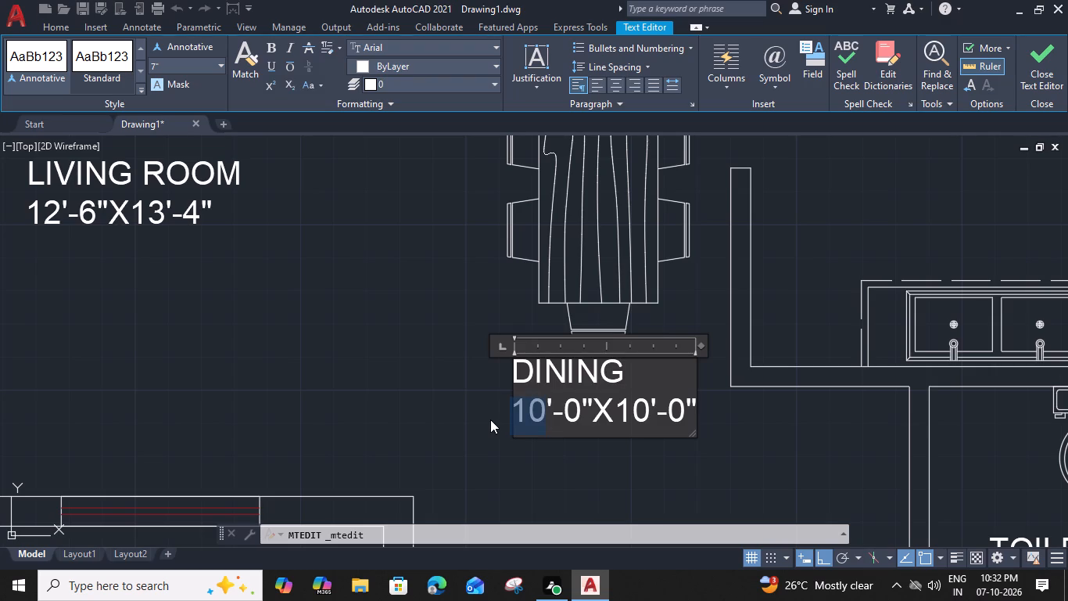
pyautogui.press('7')
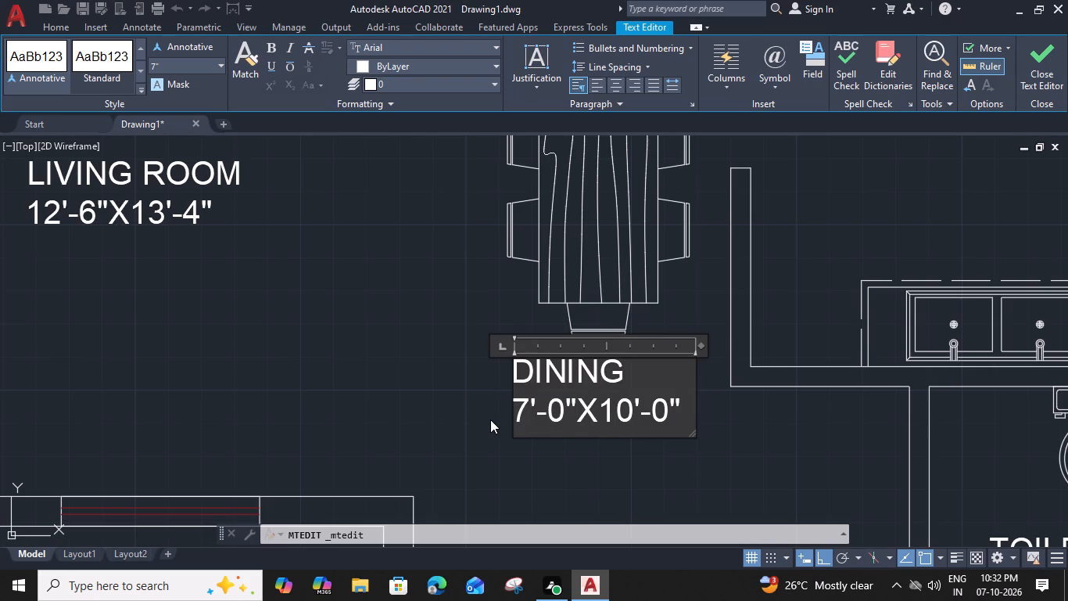
pyautogui.moveTo(629, 410); pyautogui.dragTo(595, 409)
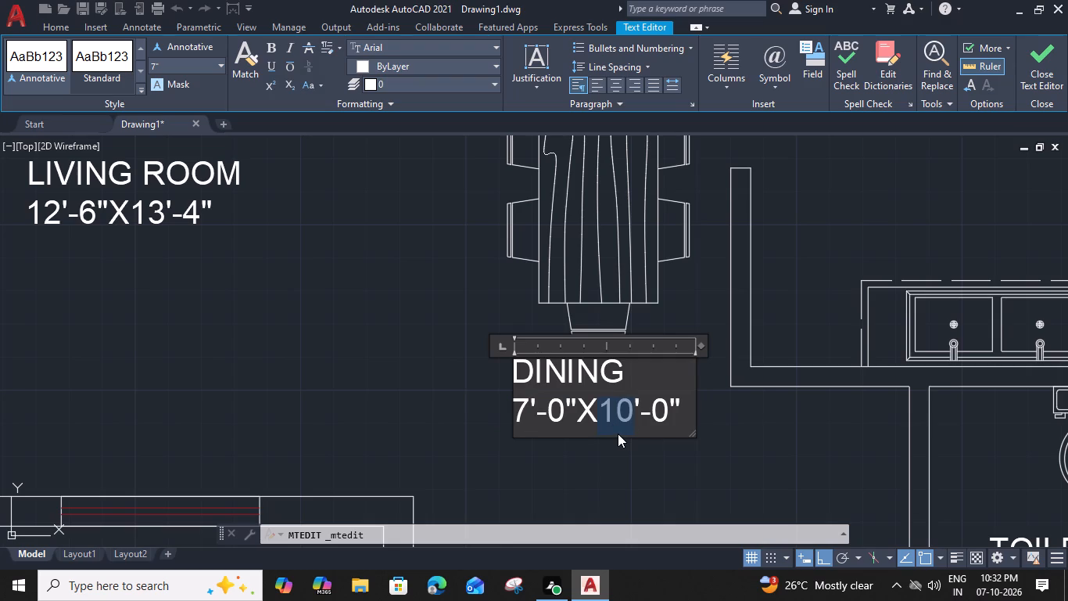
pyautogui.write("7'")
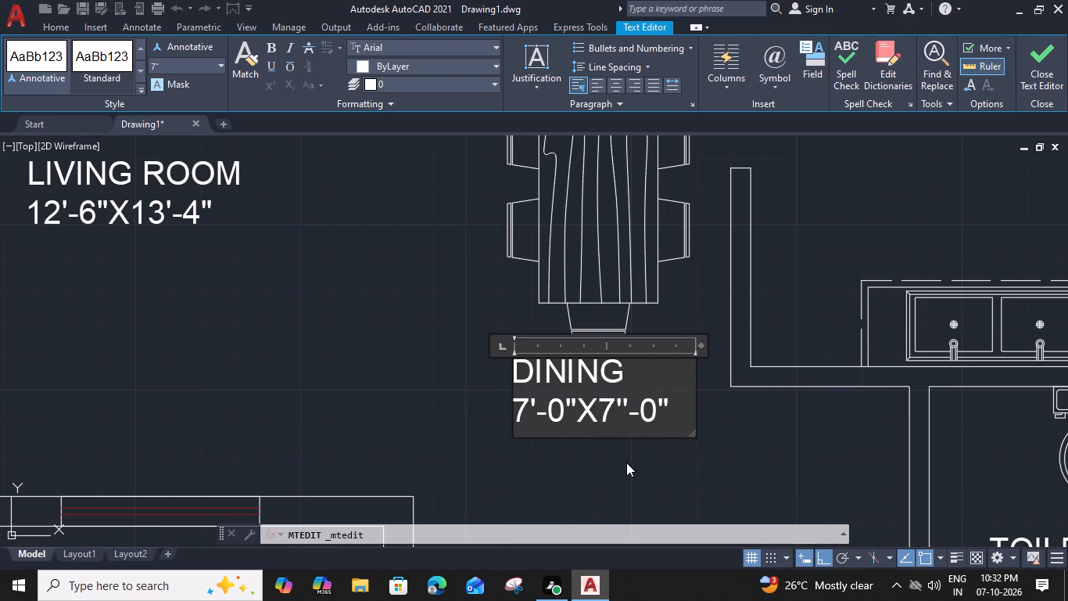
pyautogui.press('BackSpace')
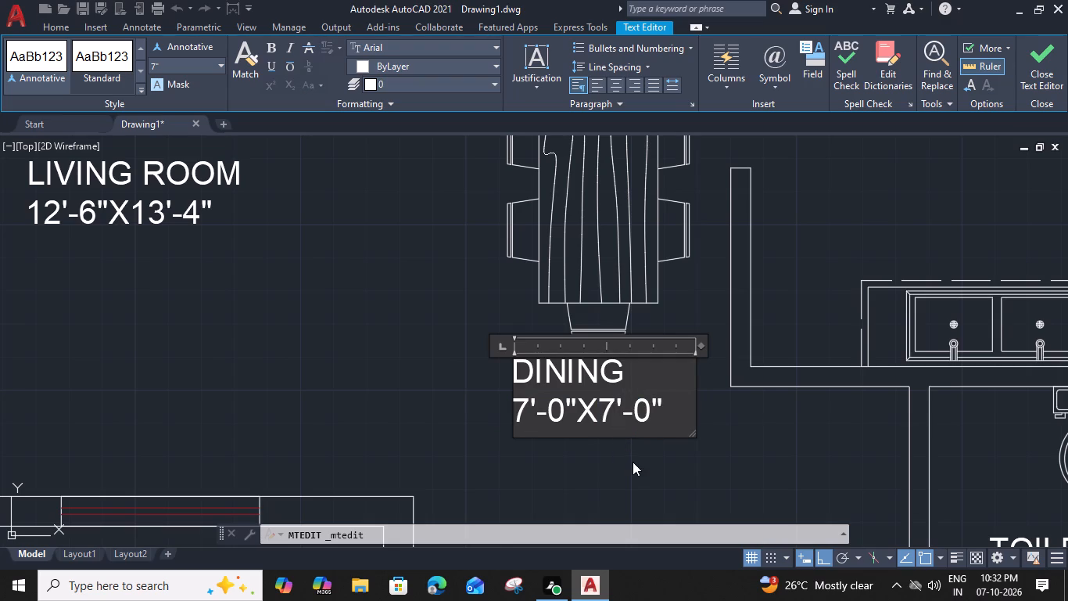
pyautogui.moveTo(698, 344); pyautogui.dragTo(672, 345)
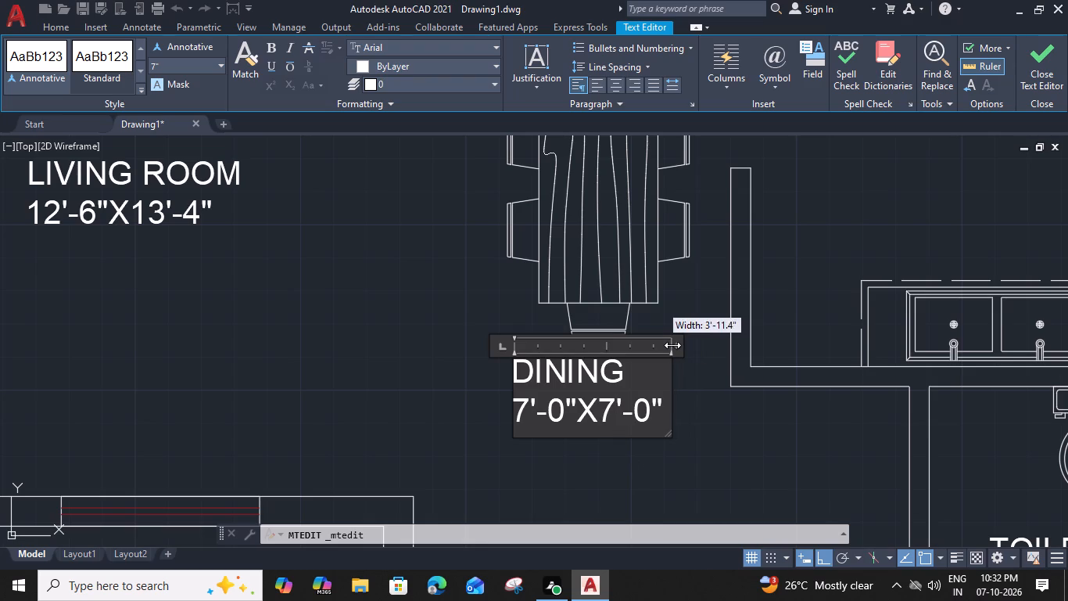
pyautogui.moveTo(672, 345); pyautogui.dragTo(668, 345)
pyautogui.click(614, 455)
# Draw a horizontal line about 8'-6" long from the kitchen's lower wall corner through the DINING label towards the living room.
pyautogui.scroll(-1, 614, 454)
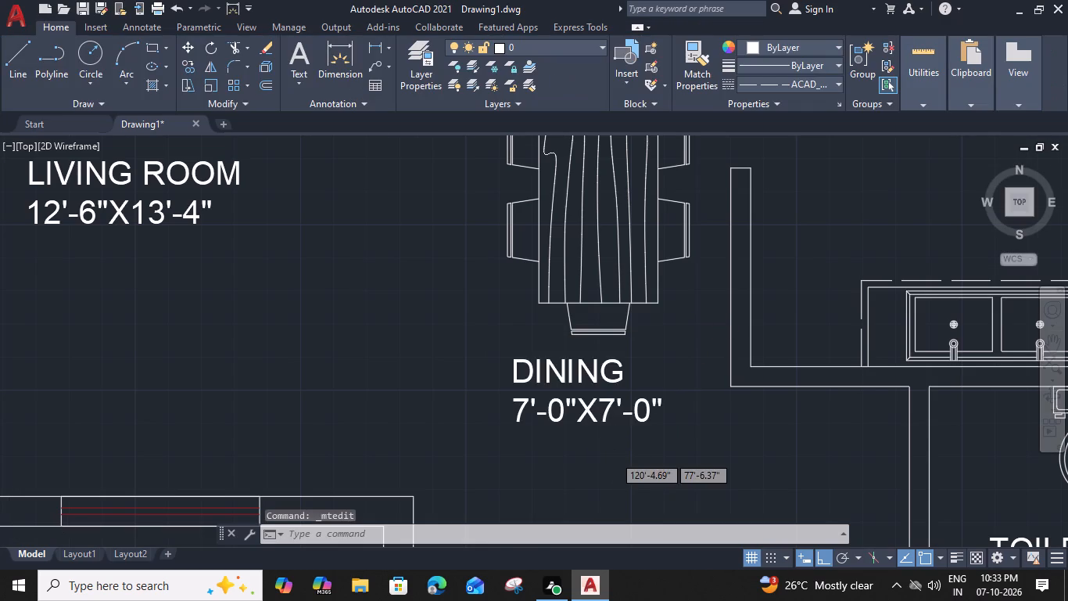
pyautogui.write('L')
pyautogui.press('space')
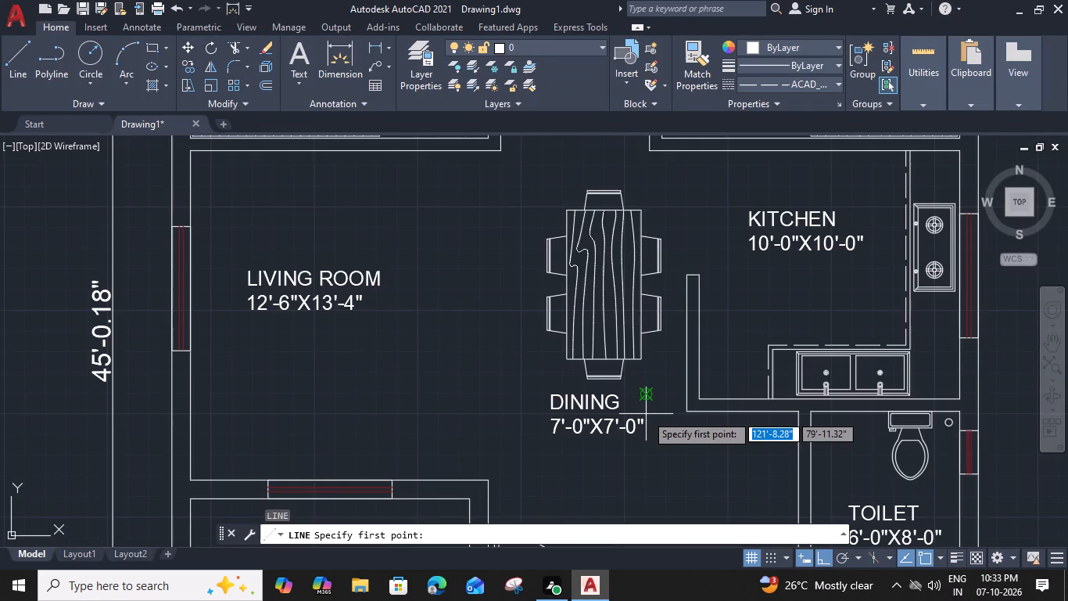
pyautogui.click(682, 415)
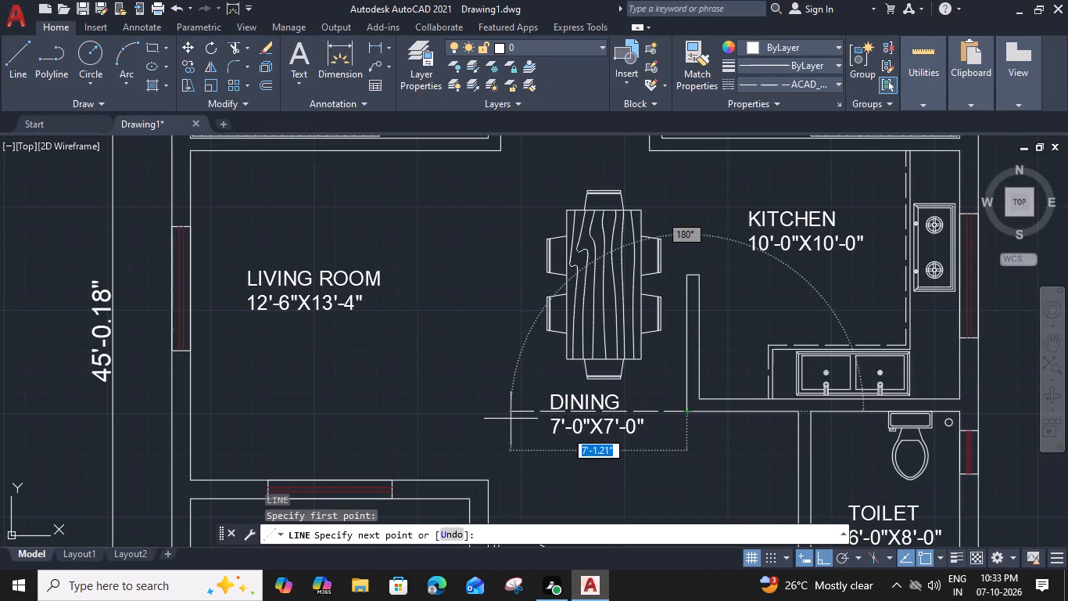
pyautogui.click(476, 412)
pyautogui.press('Escape')
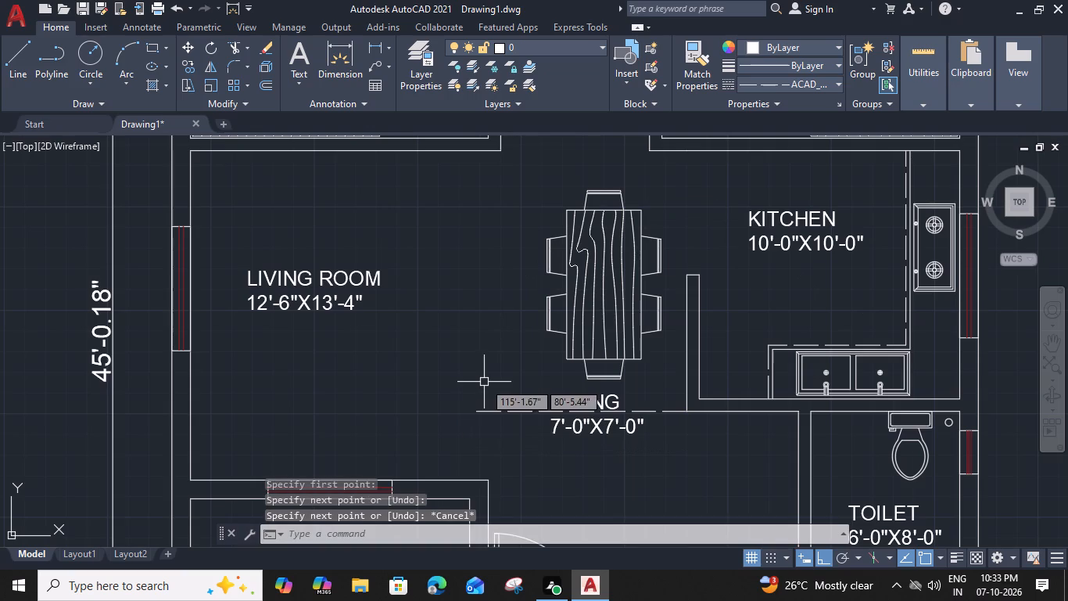
# Measure the dining area's depth from the upper wall line to the new horizontal boundary line.
pyautogui.write('ME')
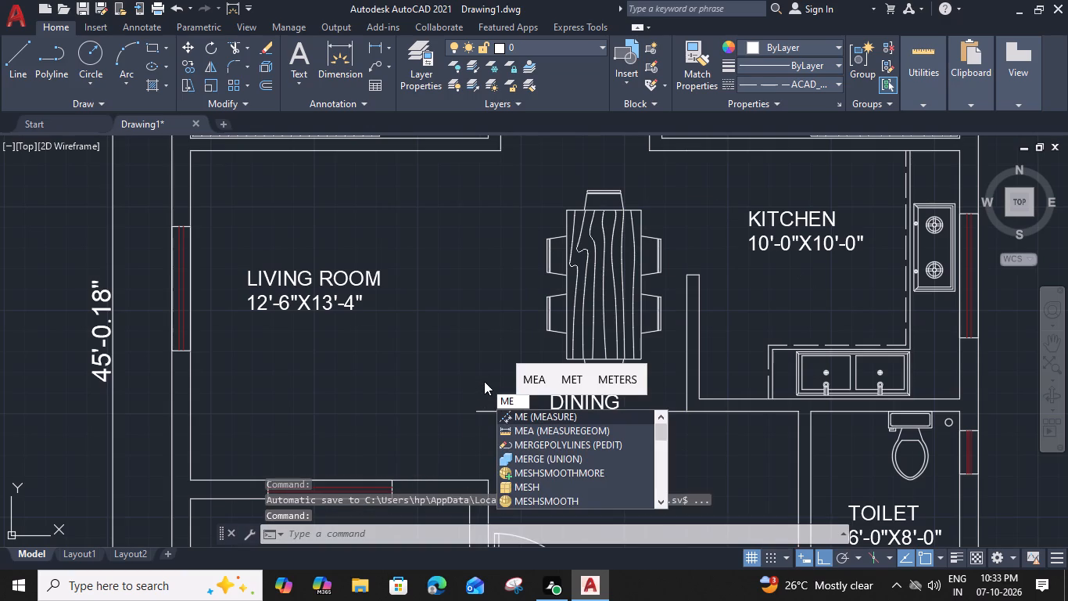
pyautogui.write('A')
pyautogui.press('space')
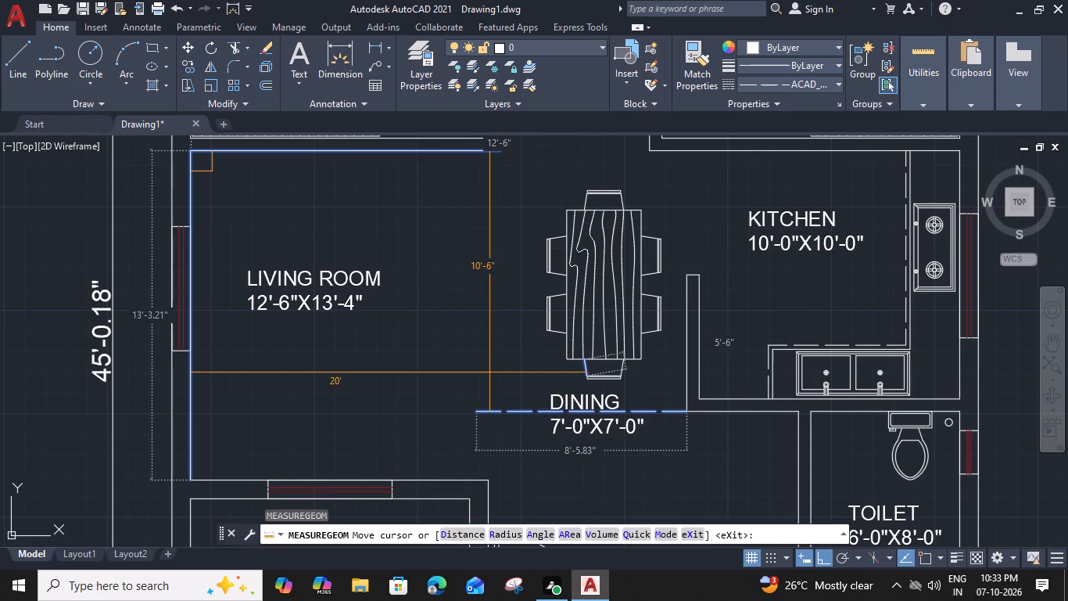
pyautogui.press('Escape')
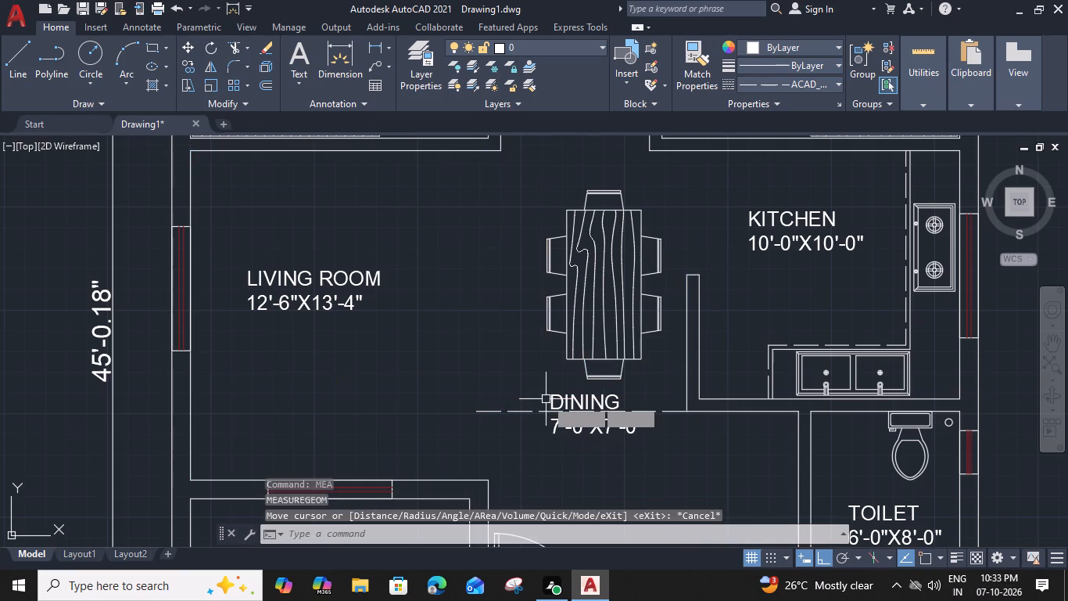
# Draw a 10'-6" vertical line from the living room's upper wall corner down to the horizontal dining boundary line.
pyautogui.write('L')
pyautogui.press('space')
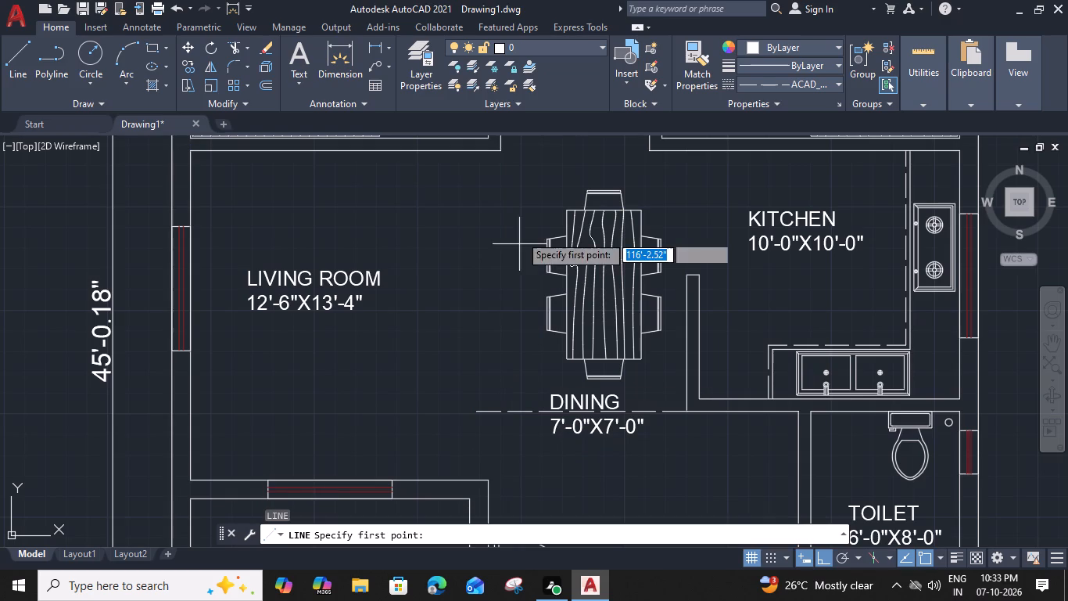
pyautogui.click(502, 153)
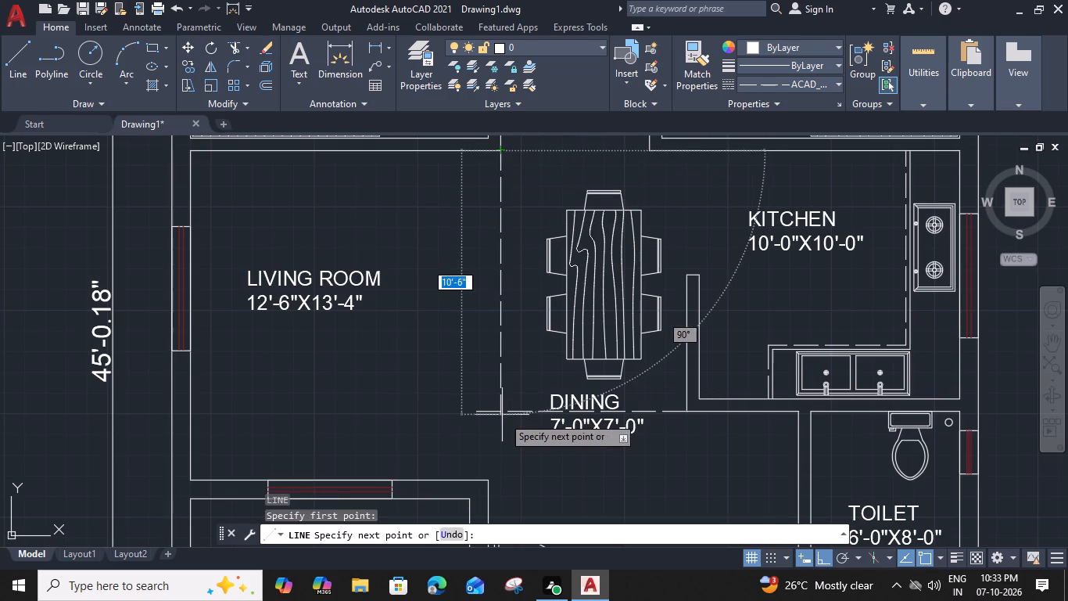
pyautogui.click(503, 414)
pyautogui.press('Escape')
# Draw a 6' horizontal line across the passage opening between the living room and kitchen wall corners.
pyautogui.moveTo(538, 257); pyautogui.dragTo(503, 411, button='middle')
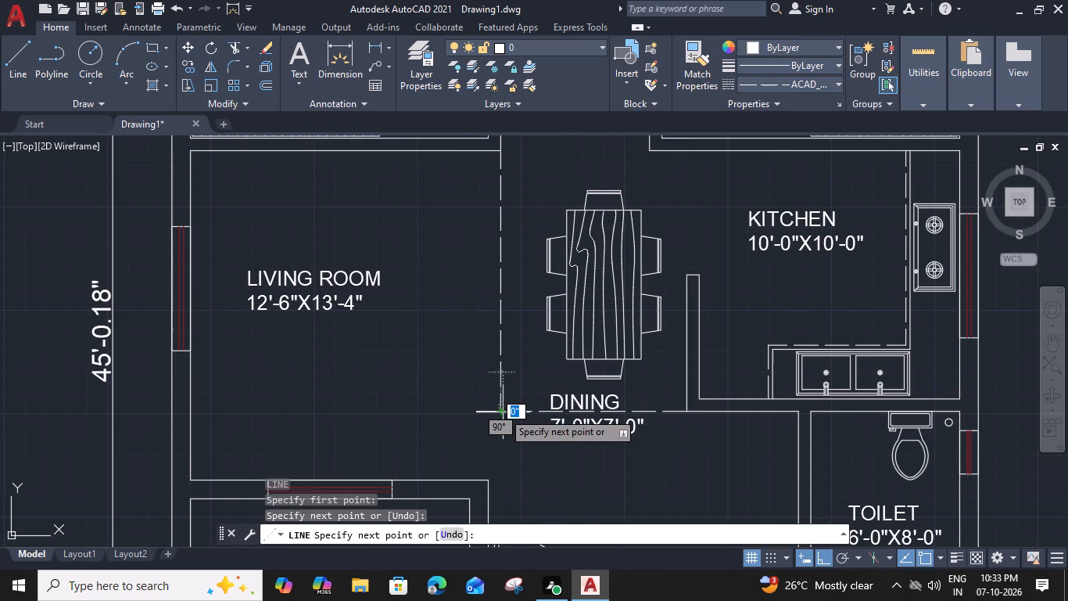
pyautogui.moveTo(503, 411); pyautogui.dragTo(512, 358, button='middle')
pyautogui.press('space')
pyautogui.click(476, 250)
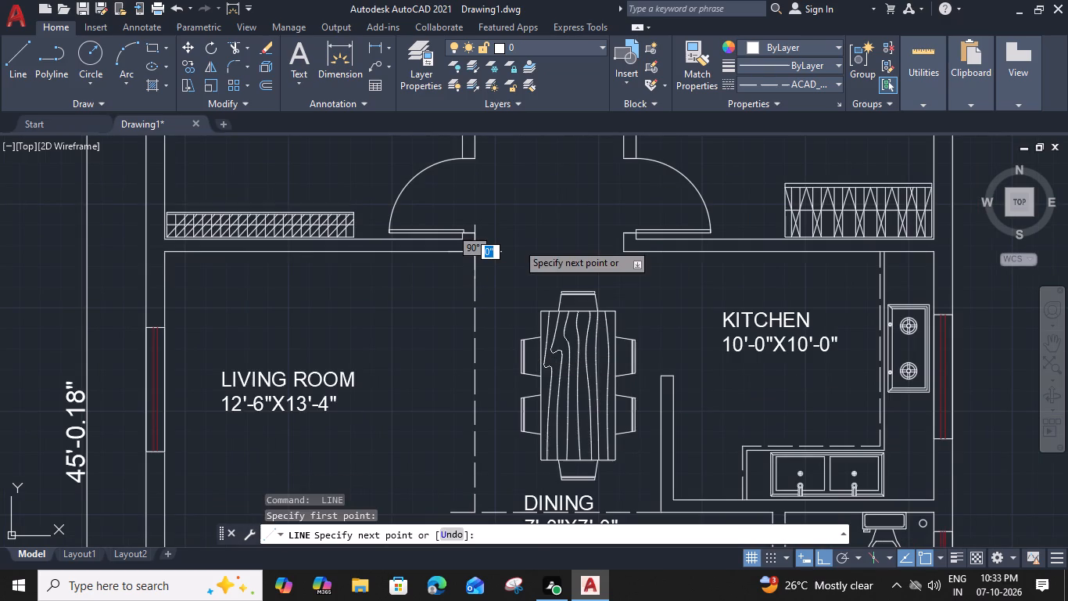
pyautogui.click(624, 251)
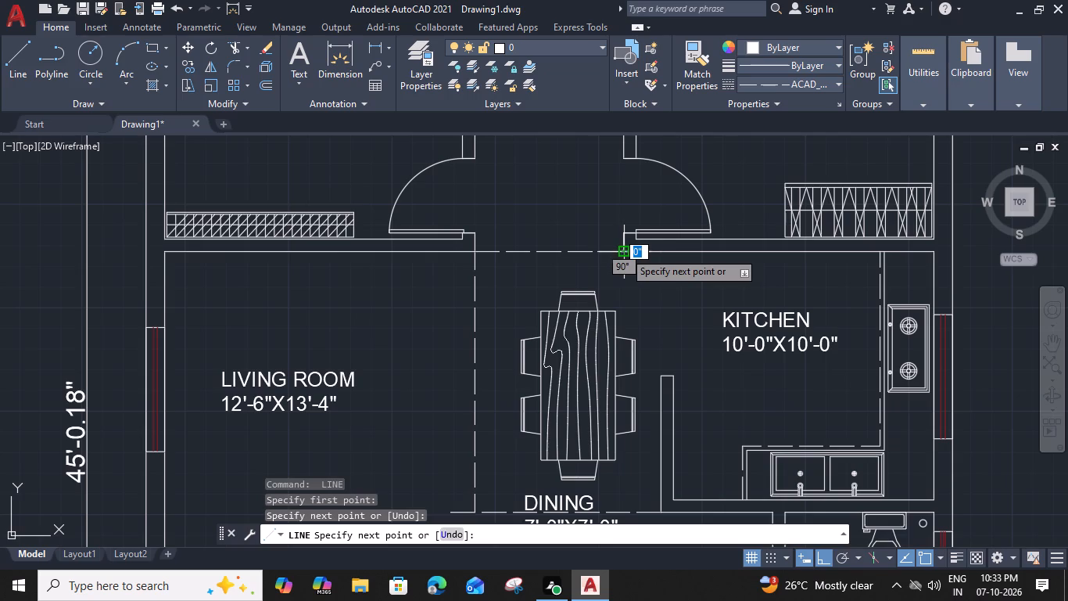
pyautogui.press('Escape')
# Measure the dining area's width and length between the redrawn boundary lines and the kitchen wall.
pyautogui.press('m')
pyautogui.press('e')
pyautogui.press('a')
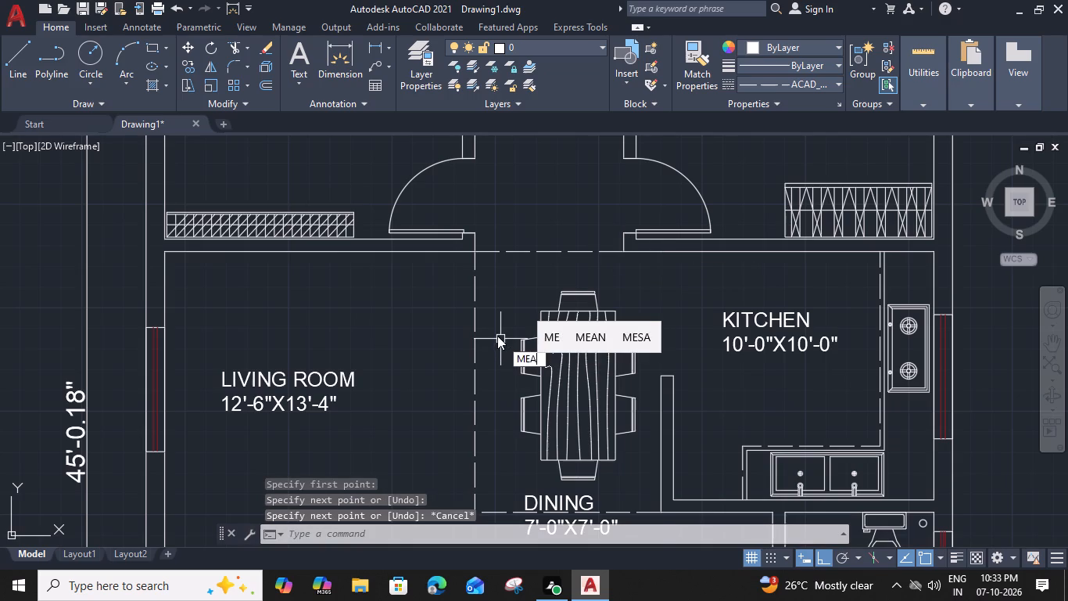
pyautogui.press('space')
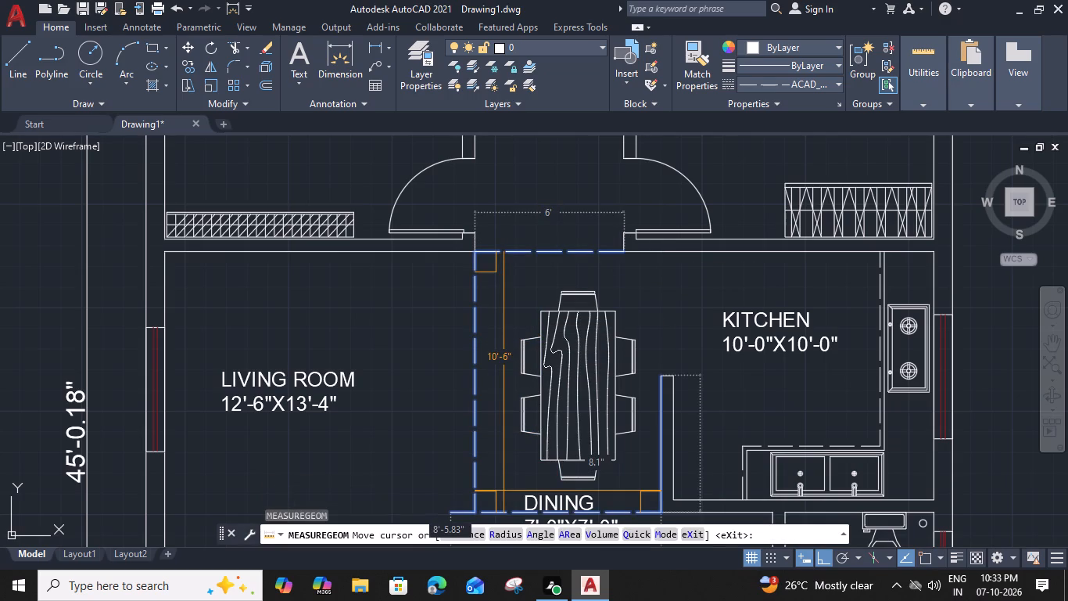
pyautogui.moveTo(506, 494); pyautogui.dragTo(506, 460, button='middle')
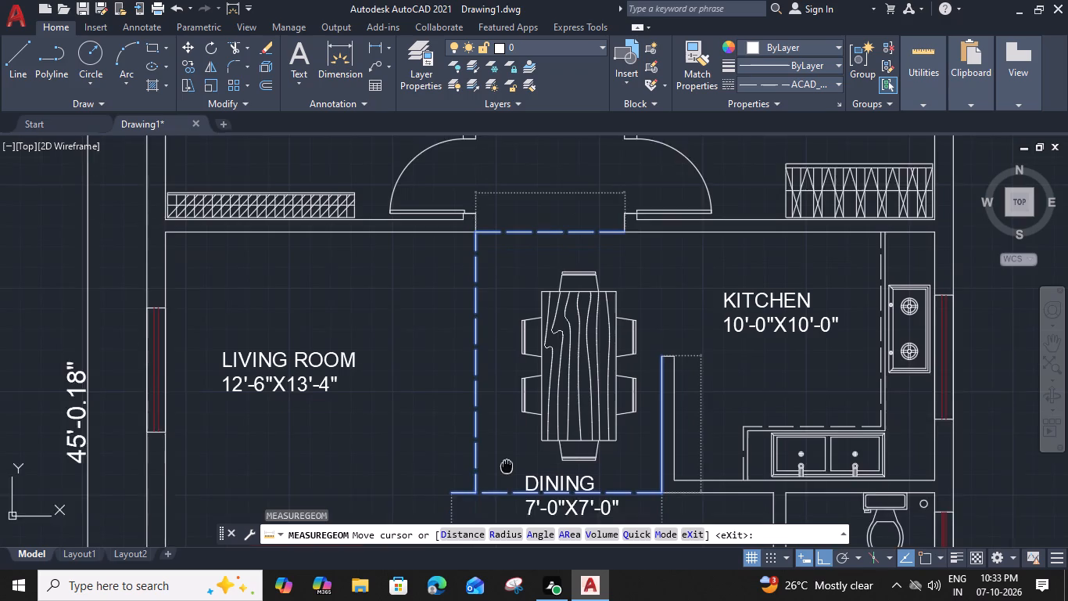
pyautogui.moveTo(506, 460); pyautogui.dragTo(505, 408, button='middle')
pyautogui.press('Escape')
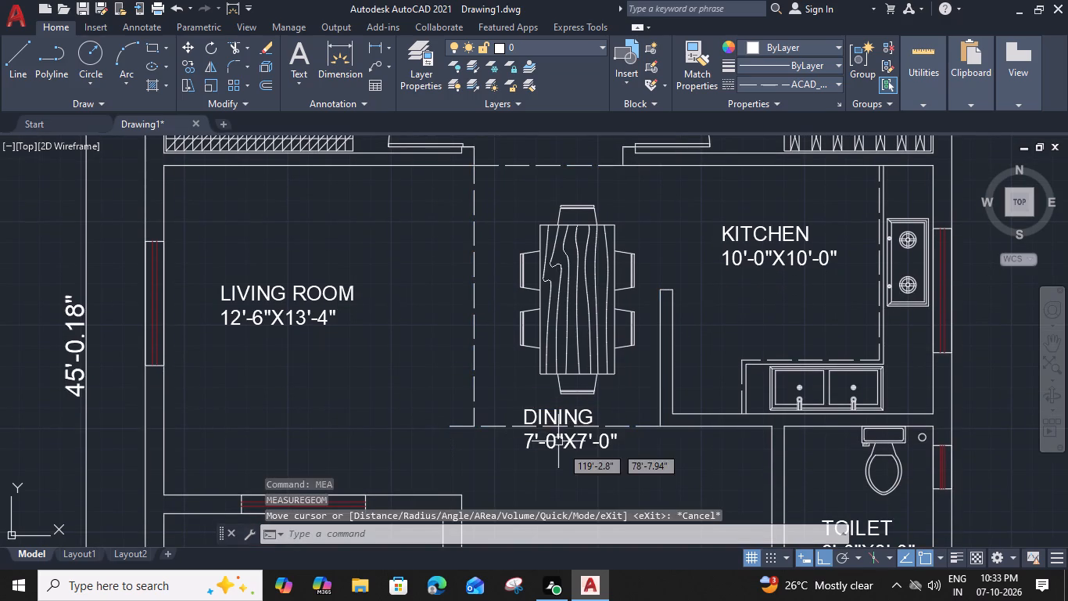
# Set the second dimension in the DINING label to 10'-6", so it reads 7'-0"X10'-6".
pyautogui.doubleClick(563, 445)
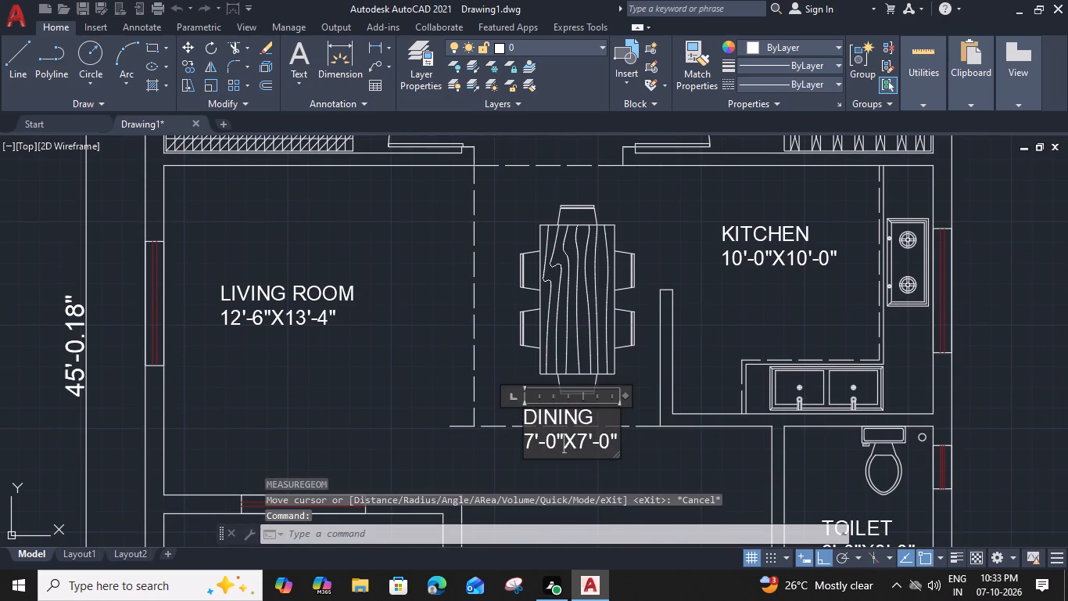
pyautogui.scroll(1, 561, 445)
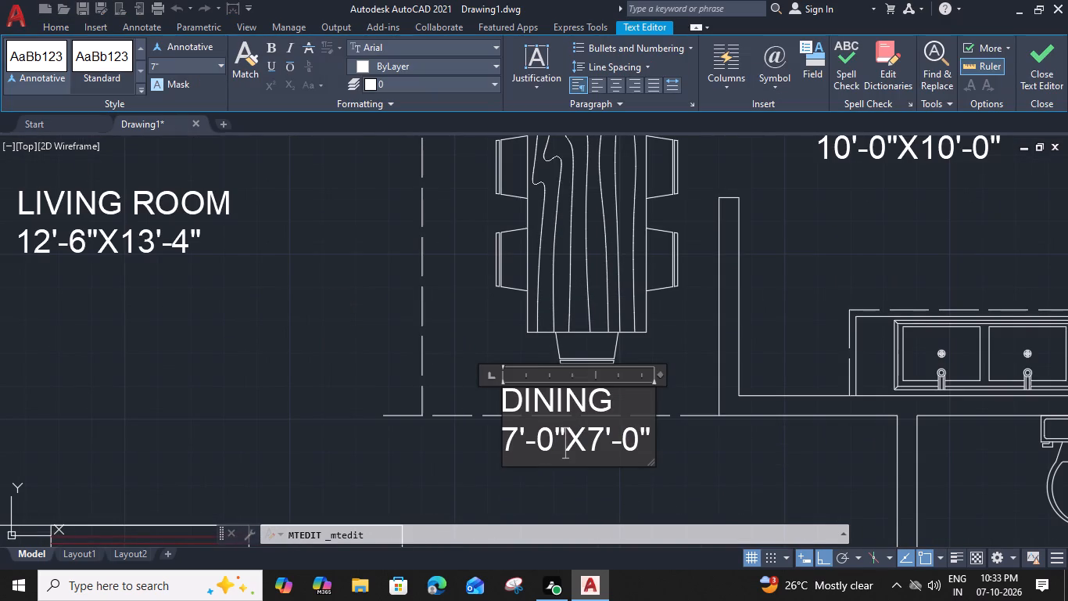
pyautogui.click(599, 448)
pyautogui.press('1')
pyautogui.press('0')
pyautogui.moveTo(651, 450); pyautogui.dragTo(644, 448)
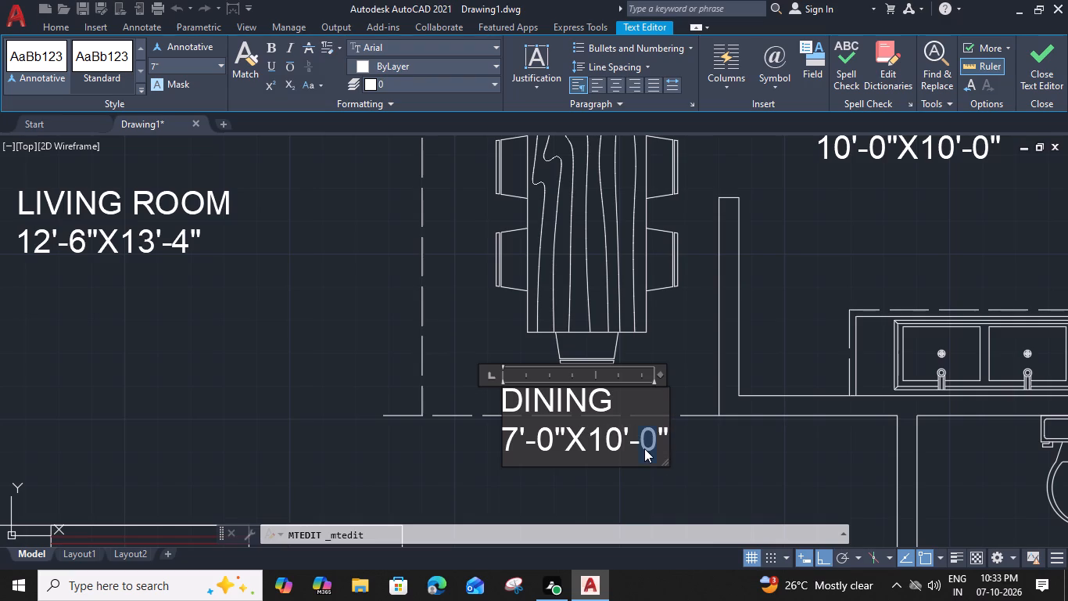
pyautogui.press('6')
# Indent the DINING title with leading spaces so it sits centred above its dimensions.
pyautogui.click(507, 405)
pyautogui.press('space')
pyautogui.press('space')
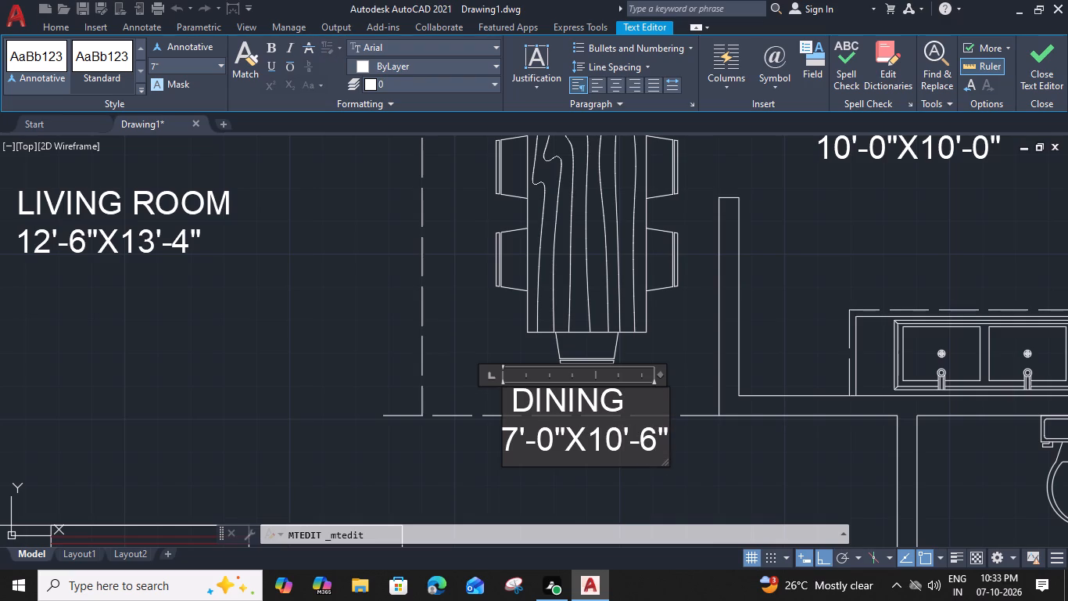
pyautogui.press('space')
pyautogui.press('BackSpace')
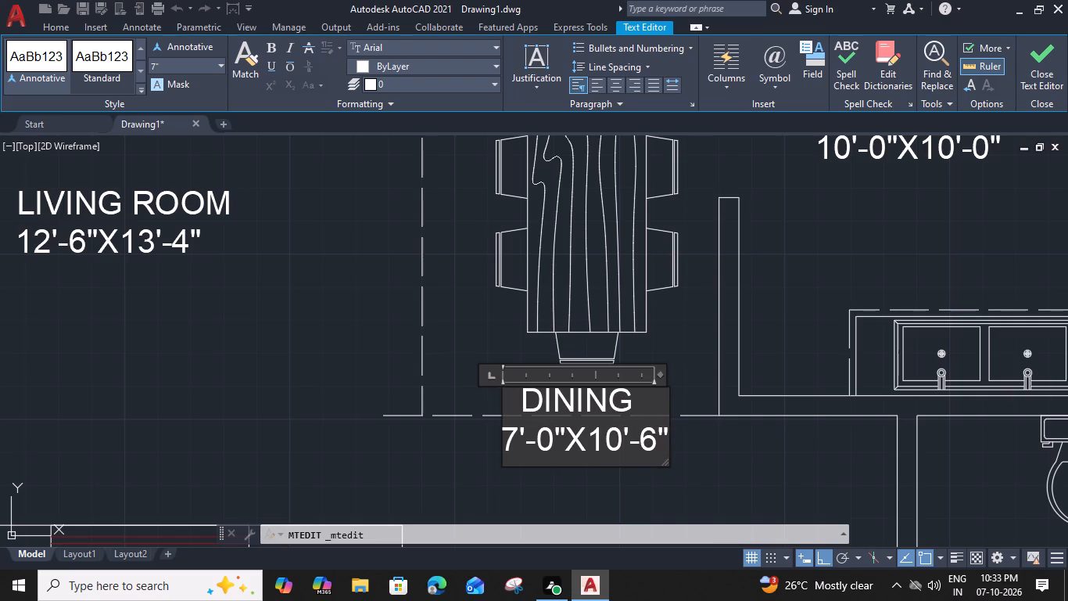
pyautogui.click(701, 394)
# Delete the three dashed boundary lines around the dining area, including the one across the passage opening.
pyautogui.click(687, 418)
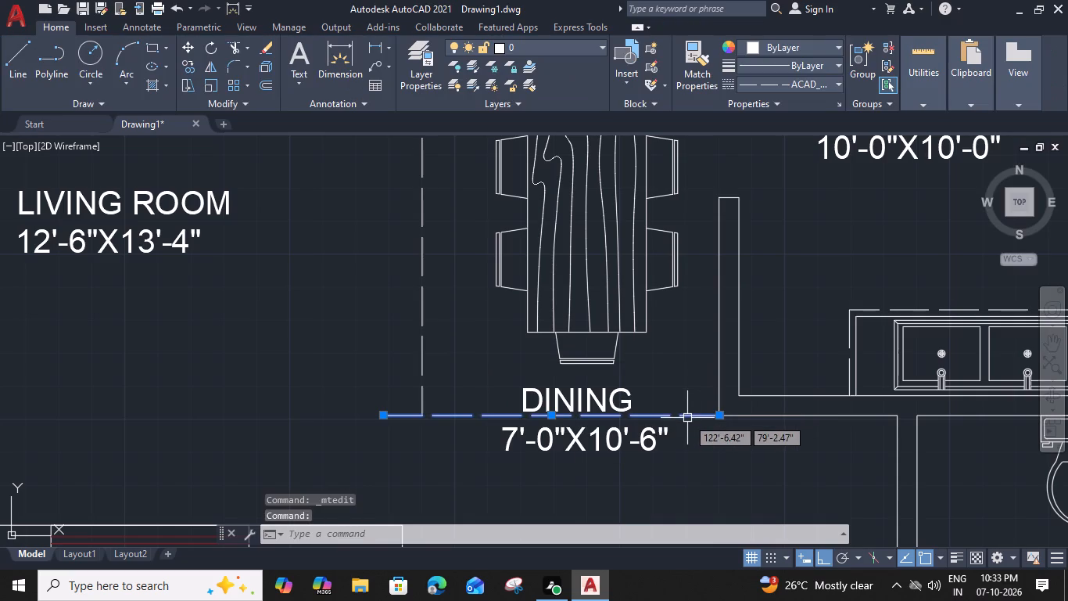
pyautogui.press('Delete')
pyautogui.click(422, 387)
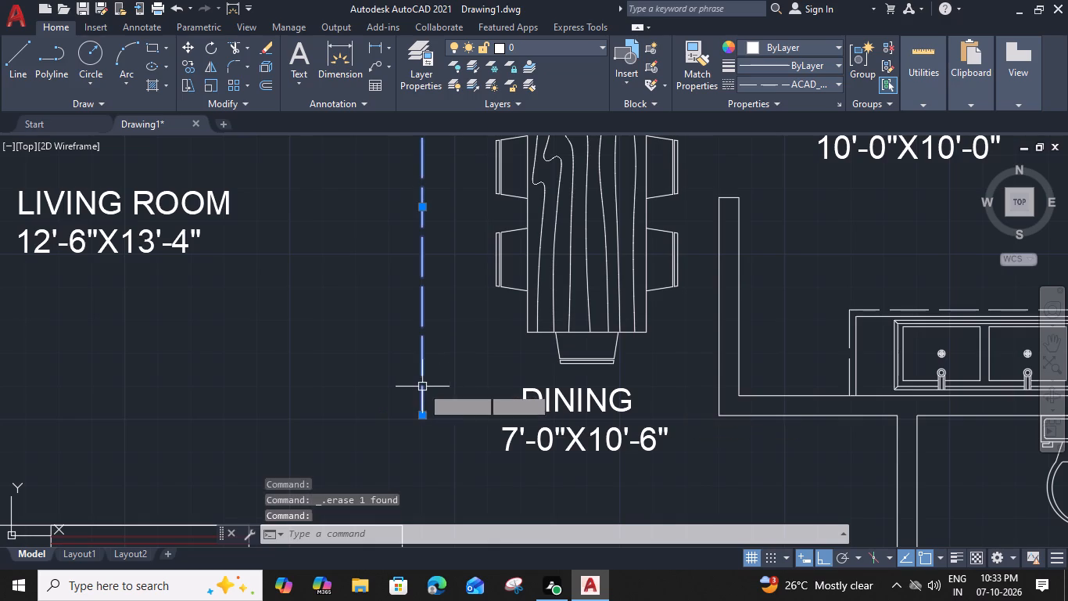
pyautogui.press('Delete')
pyautogui.moveTo(433, 321); pyautogui.dragTo(437, 600, button='middle')
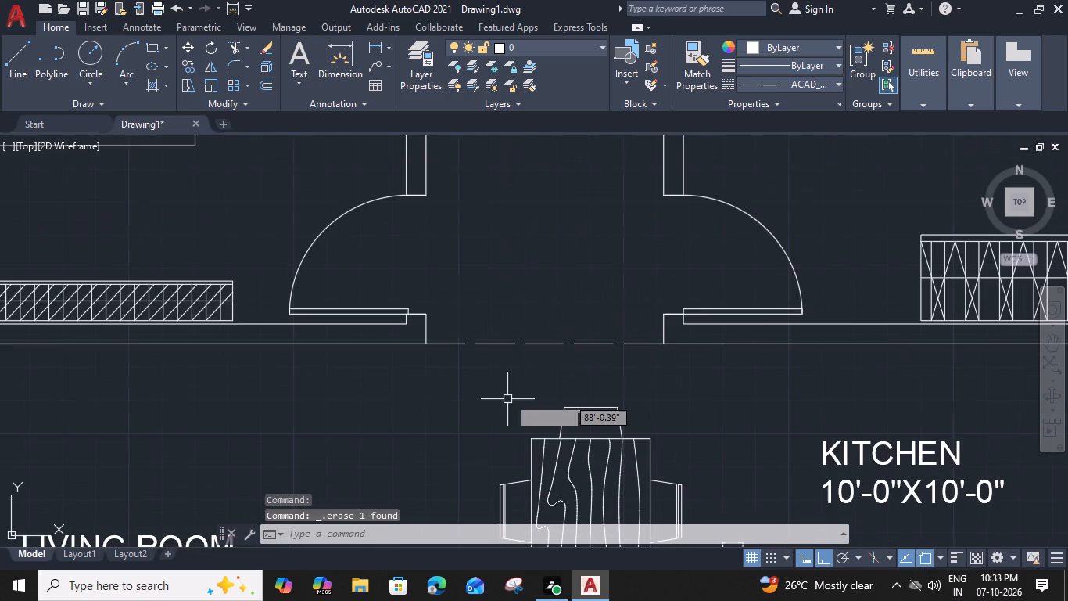
pyautogui.click(555, 344)
pyautogui.press('Delete')
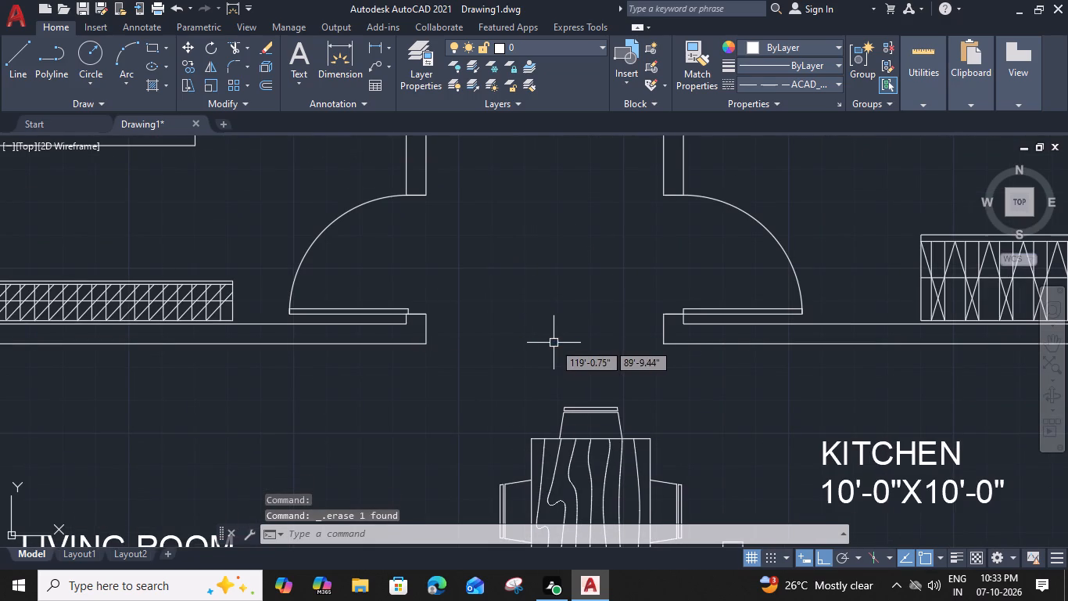
# Copy the LIVING ROOM label into the parking area, beside the car.
pyautogui.scroll(-2, 554, 343)
pyautogui.moveTo(579, 437); pyautogui.dragTo(559, 361, button='middle')
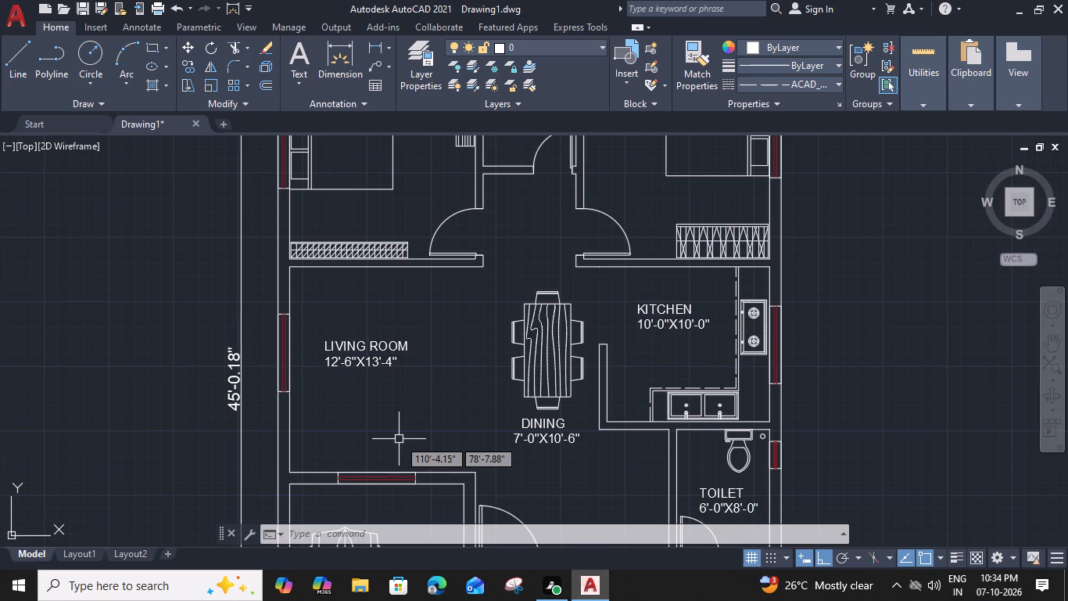
pyautogui.moveTo(625, 398); pyautogui.dragTo(714, 326, button='middle')
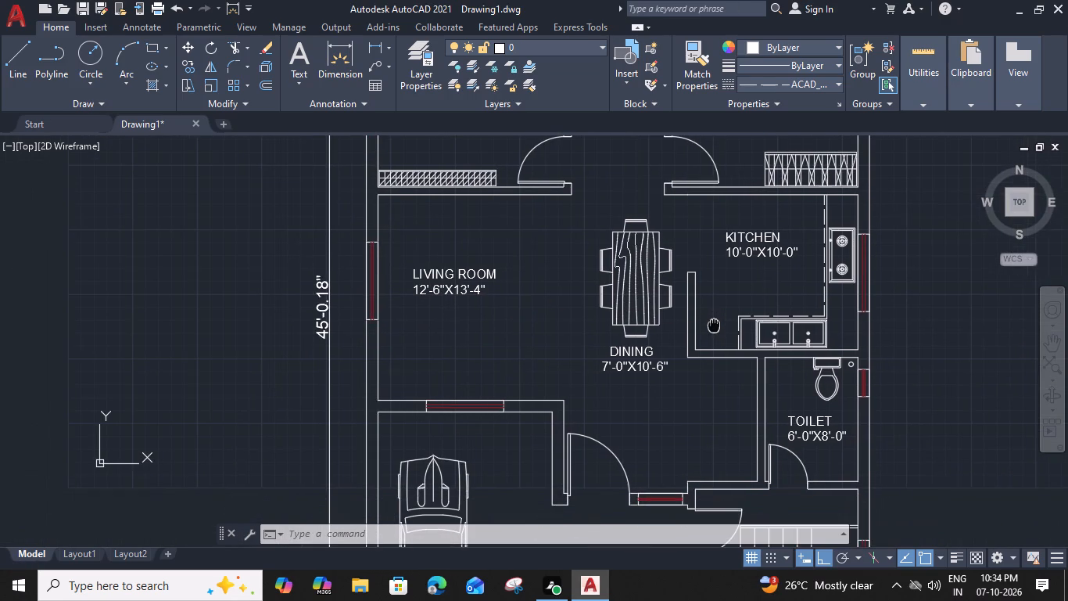
pyautogui.moveTo(714, 326); pyautogui.dragTo(715, 326, button='middle')
pyautogui.scroll(-1, 530, 414)
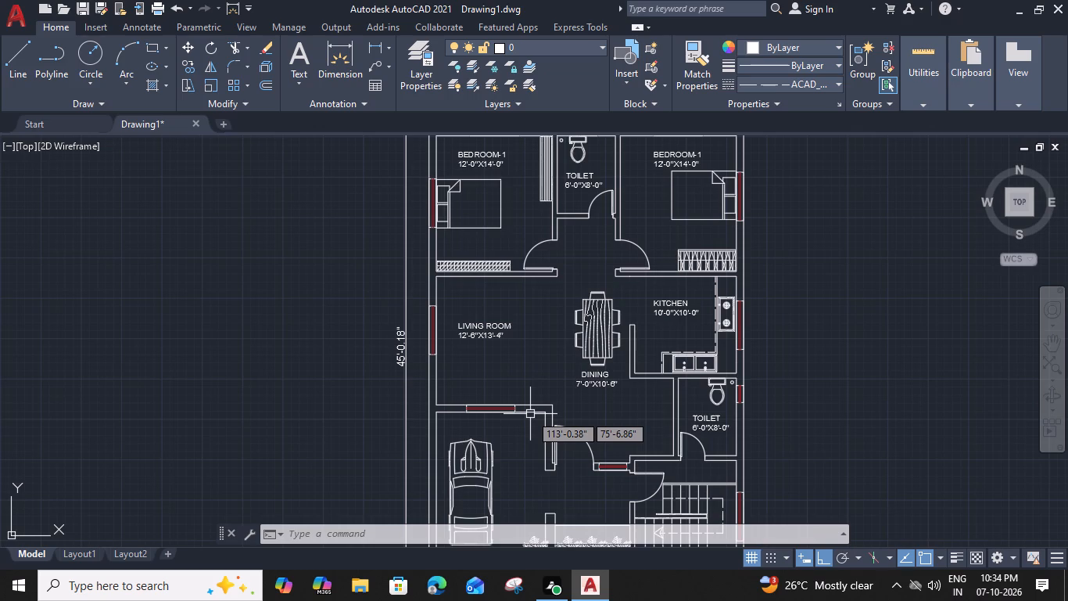
pyautogui.moveTo(514, 414); pyautogui.dragTo(532, 297, button='middle')
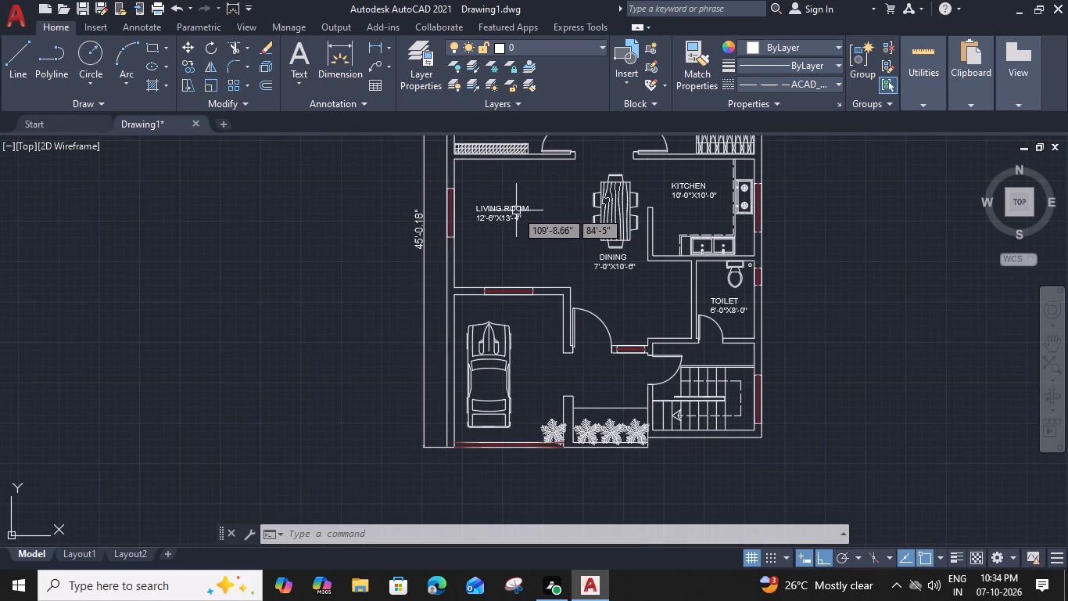
pyautogui.click(516, 211)
pyautogui.write('CO')
pyautogui.press('space')
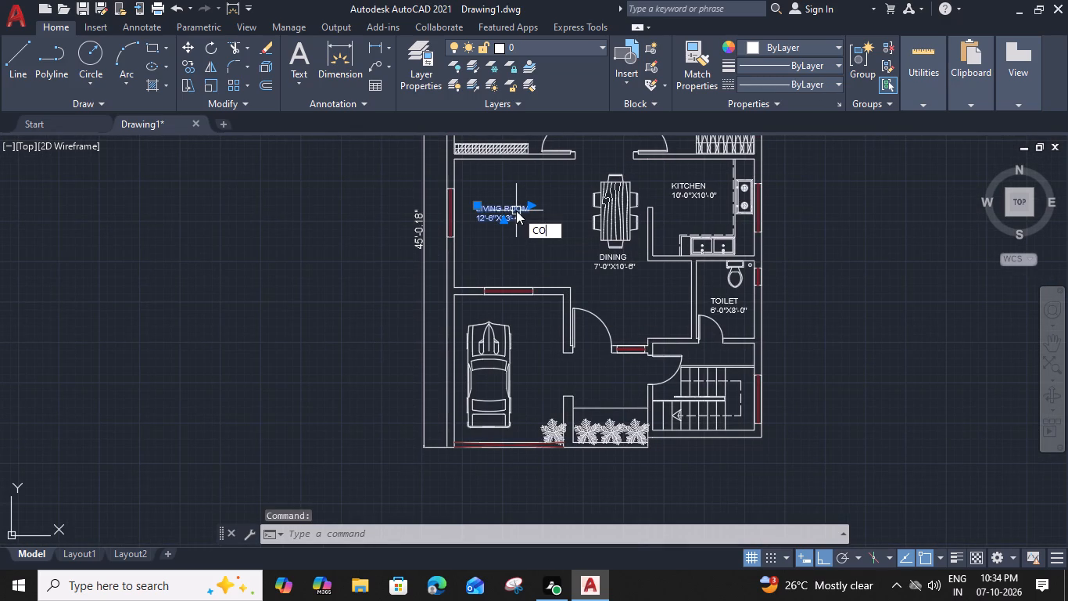
pyautogui.click(455, 219)
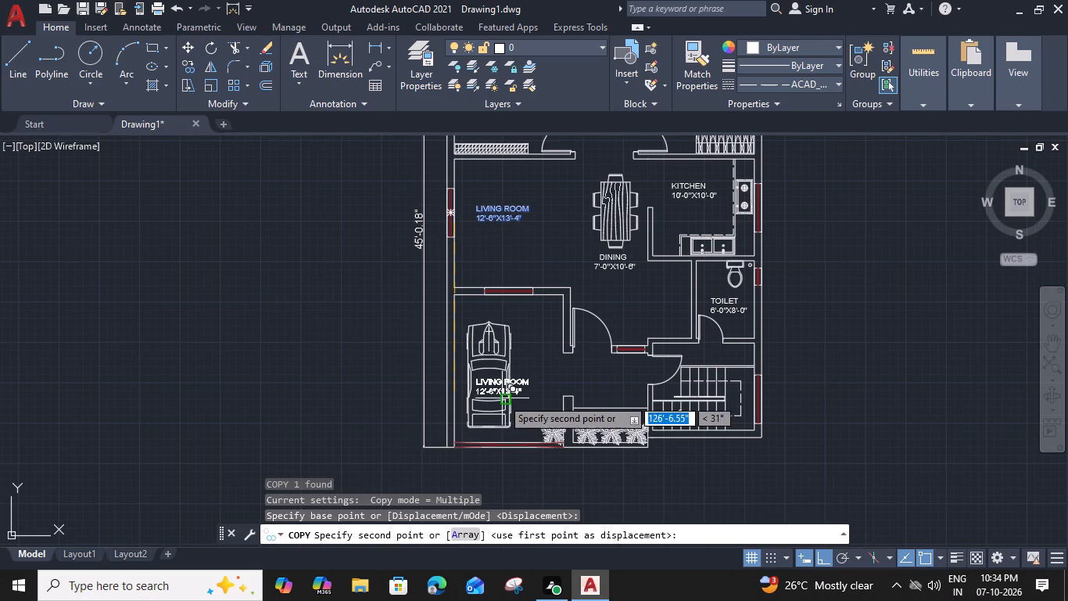
pyautogui.scroll(2, 509, 373)
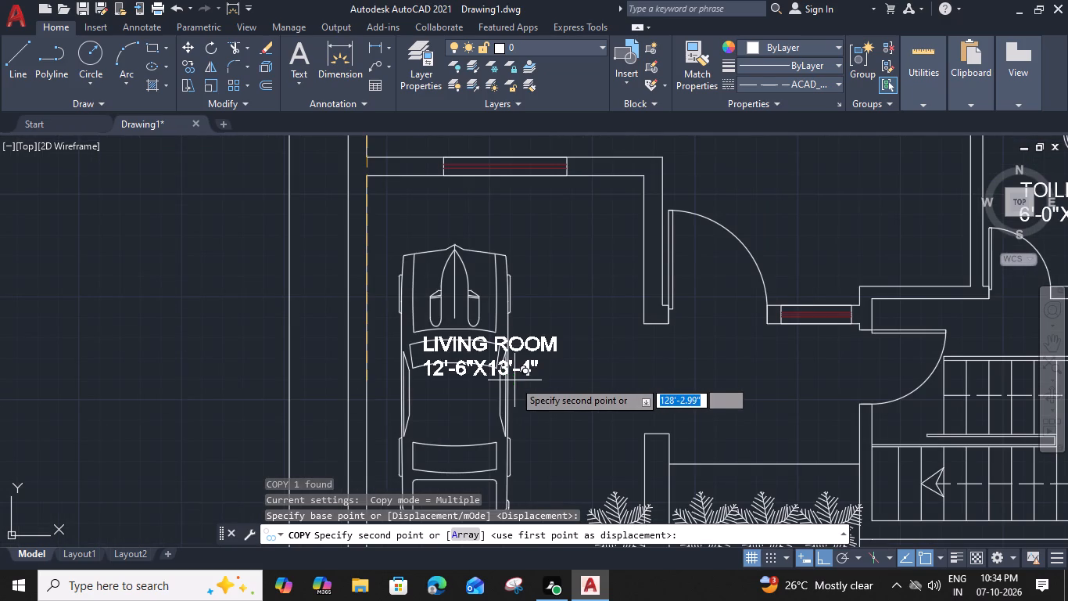
pyautogui.click(508, 380)
pyautogui.press('Escape')
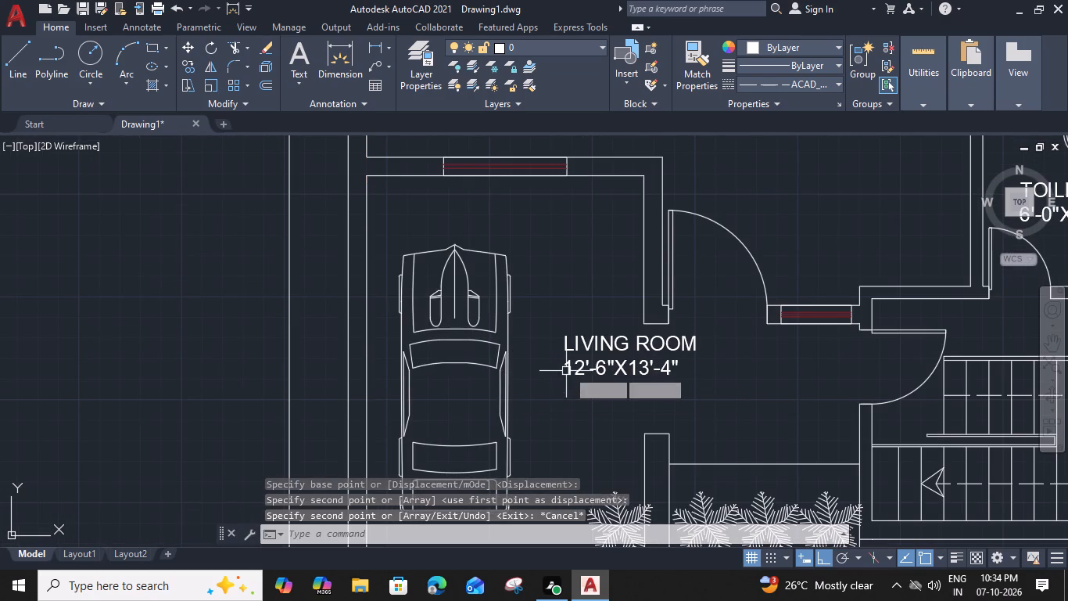
# Change the copied label's room name to PARKING.
pyautogui.doubleClick(576, 347)
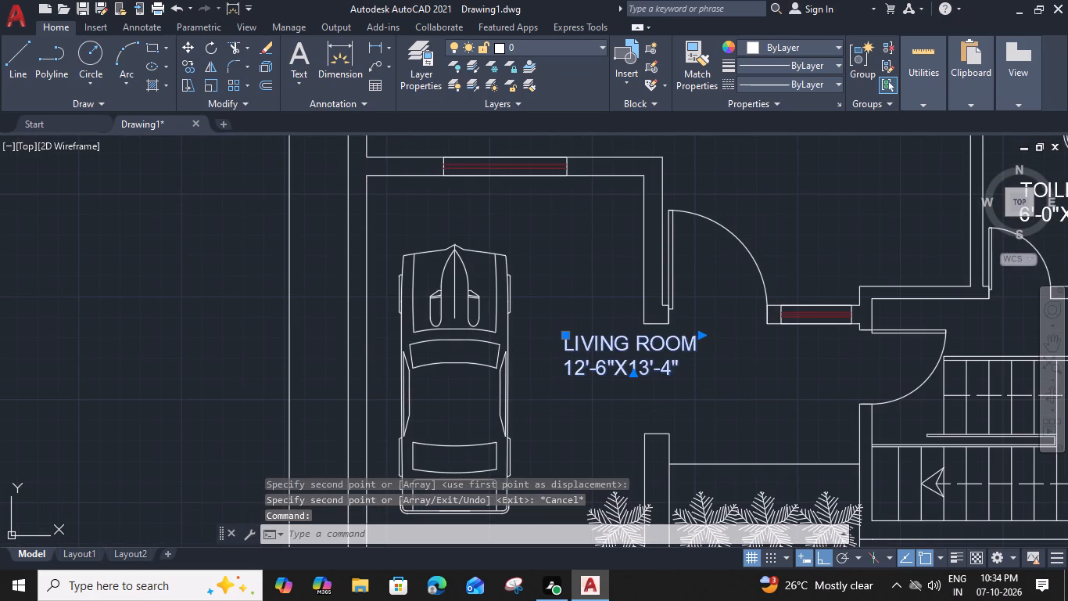
pyautogui.moveTo(693, 347); pyautogui.dragTo(550, 351)
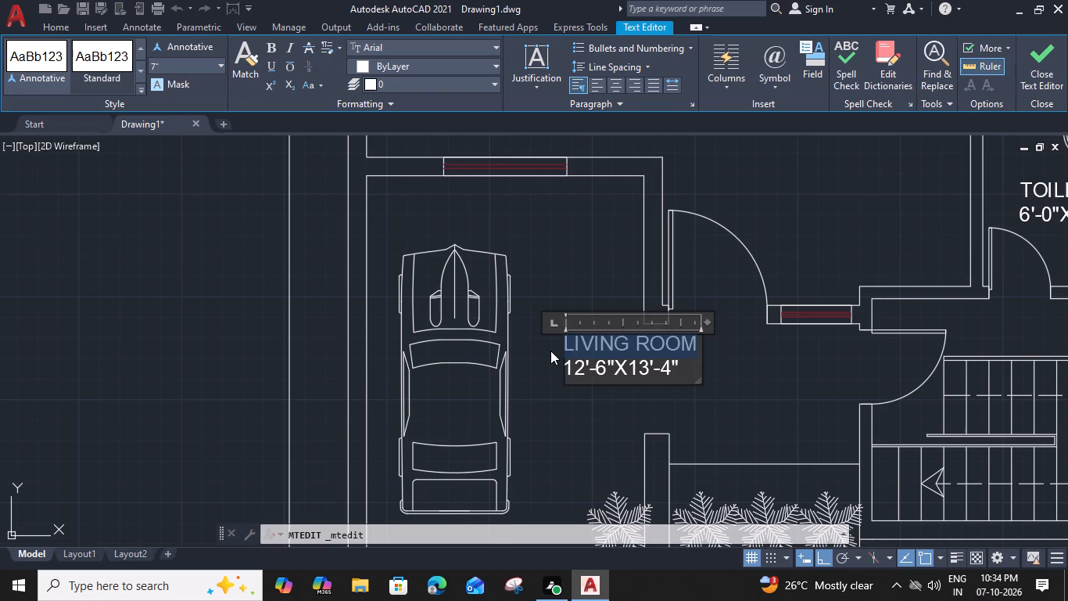
pyautogui.press('p')
pyautogui.press('a')
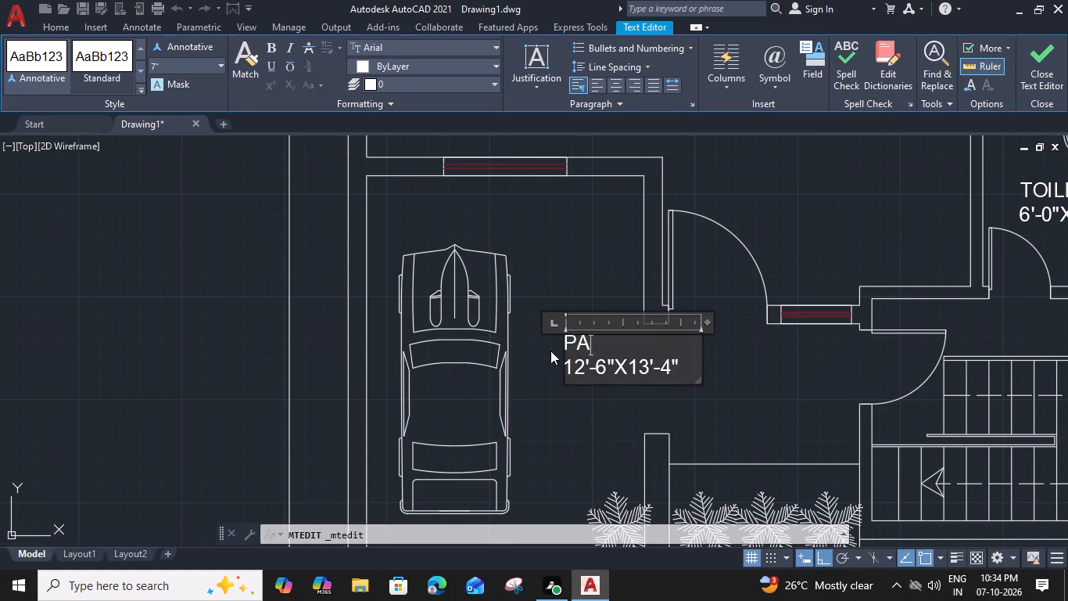
pyautogui.write('RKING')
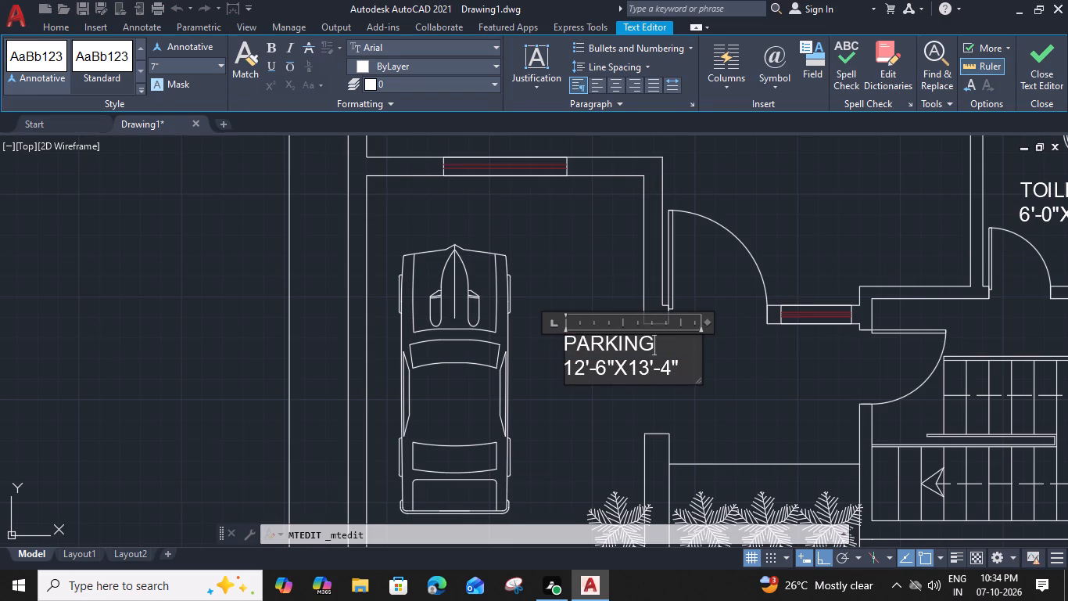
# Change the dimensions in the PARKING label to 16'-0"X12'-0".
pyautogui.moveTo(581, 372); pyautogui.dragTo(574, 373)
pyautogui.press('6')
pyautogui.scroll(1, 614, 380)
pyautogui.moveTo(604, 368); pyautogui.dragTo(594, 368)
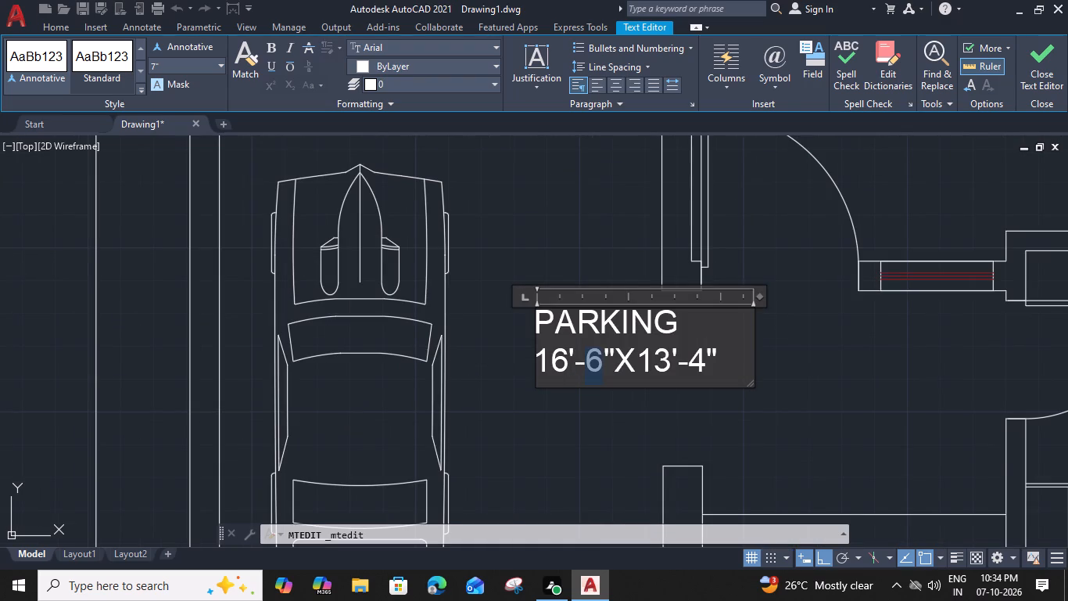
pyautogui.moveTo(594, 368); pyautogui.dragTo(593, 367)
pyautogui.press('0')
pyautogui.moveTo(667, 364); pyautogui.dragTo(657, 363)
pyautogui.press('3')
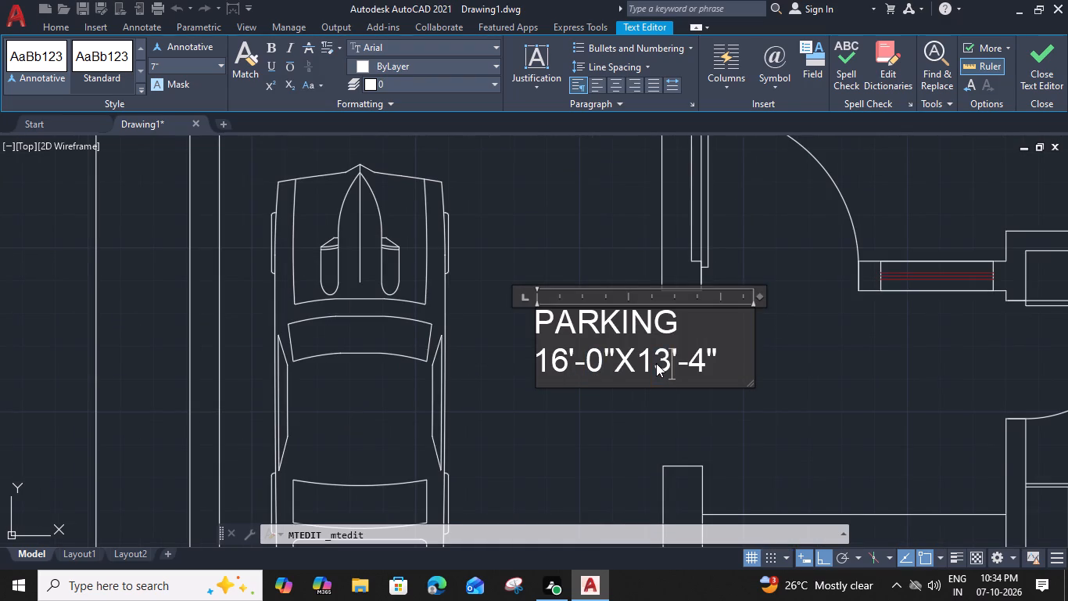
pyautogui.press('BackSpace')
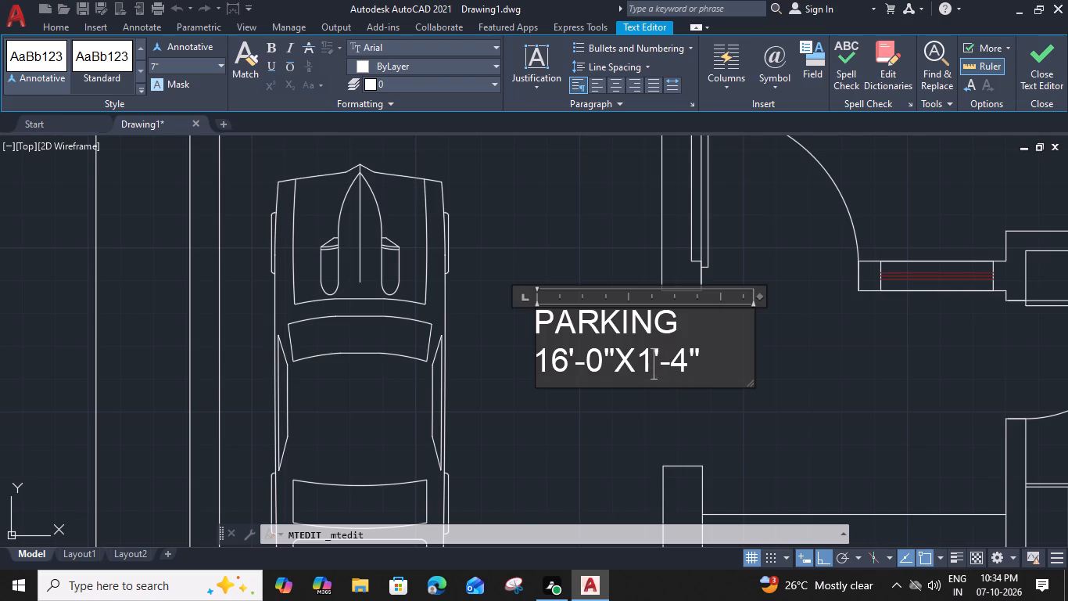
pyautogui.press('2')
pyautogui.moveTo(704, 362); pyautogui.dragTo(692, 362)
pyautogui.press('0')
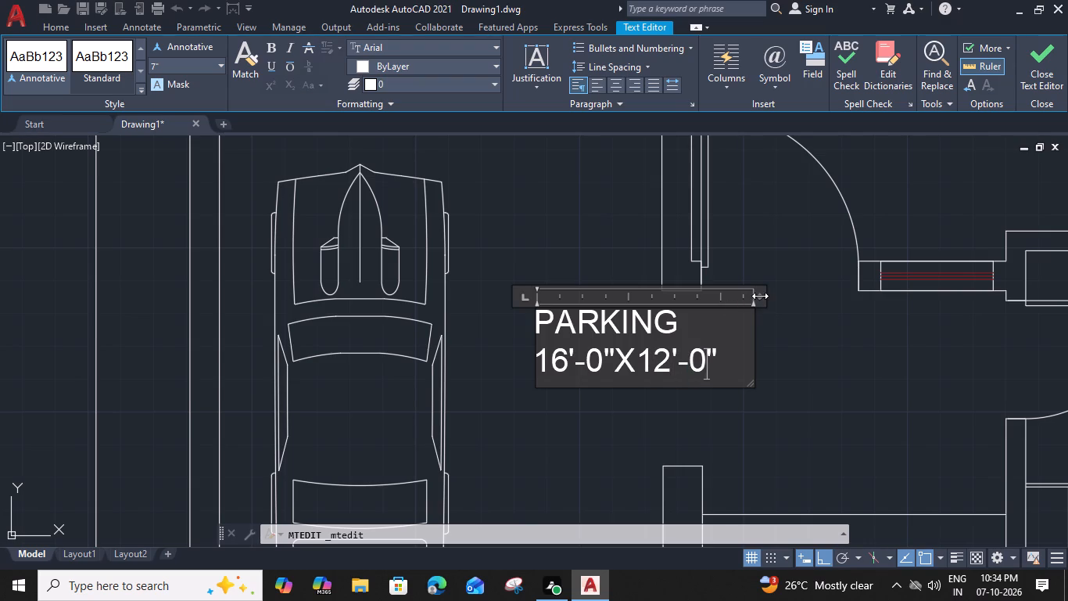
# Narrow the PARKING label's text frame to fit its text.
pyautogui.moveTo(760, 296); pyautogui.dragTo(724, 297)
pyautogui.click(596, 424)
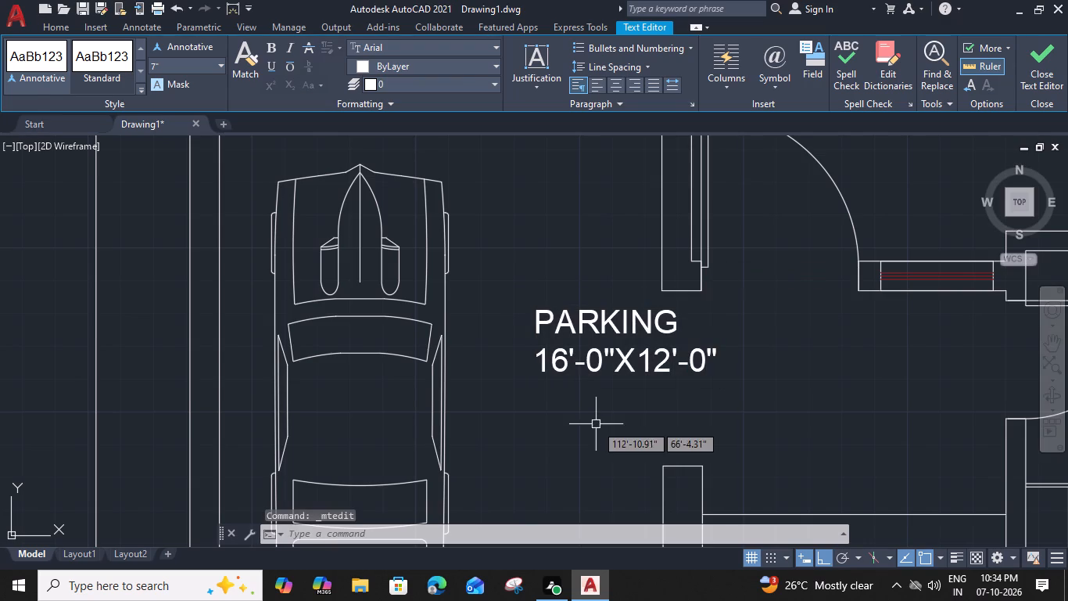
# Measure the inside width and depth of the parking area.
pyautogui.press('m')
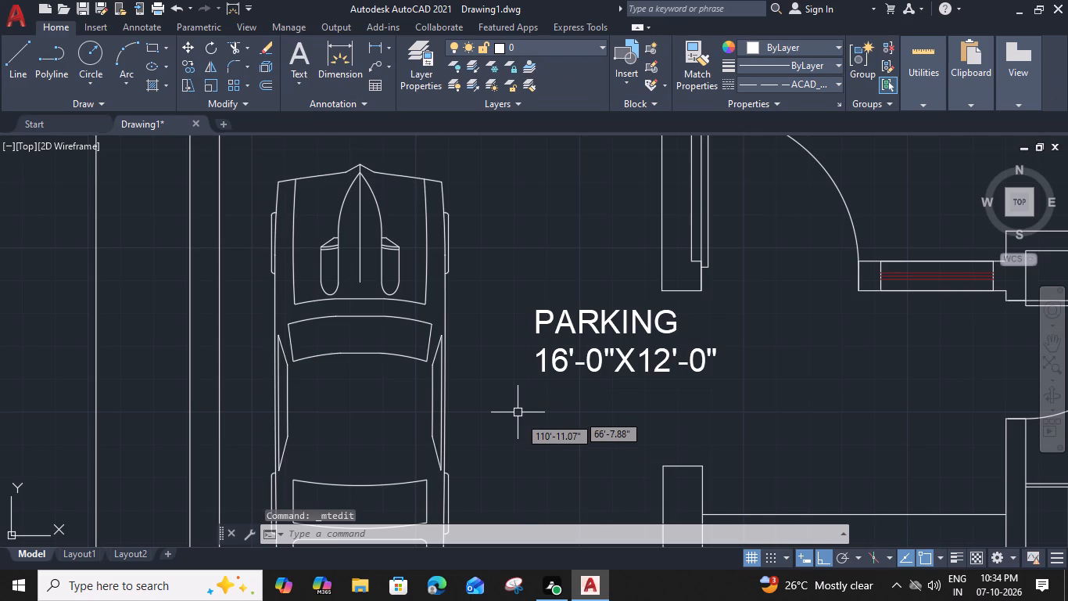
pyautogui.write('EA')
pyautogui.press('space')
pyautogui.scroll(-1, 520, 420)
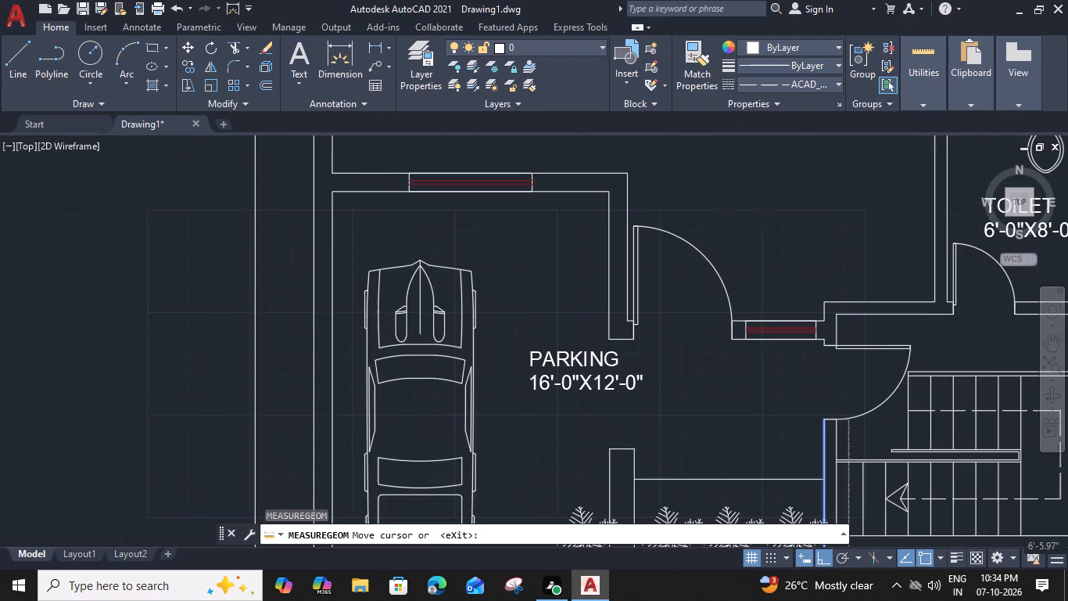
pyautogui.moveTo(521, 419); pyautogui.dragTo(536, 327, button='middle')
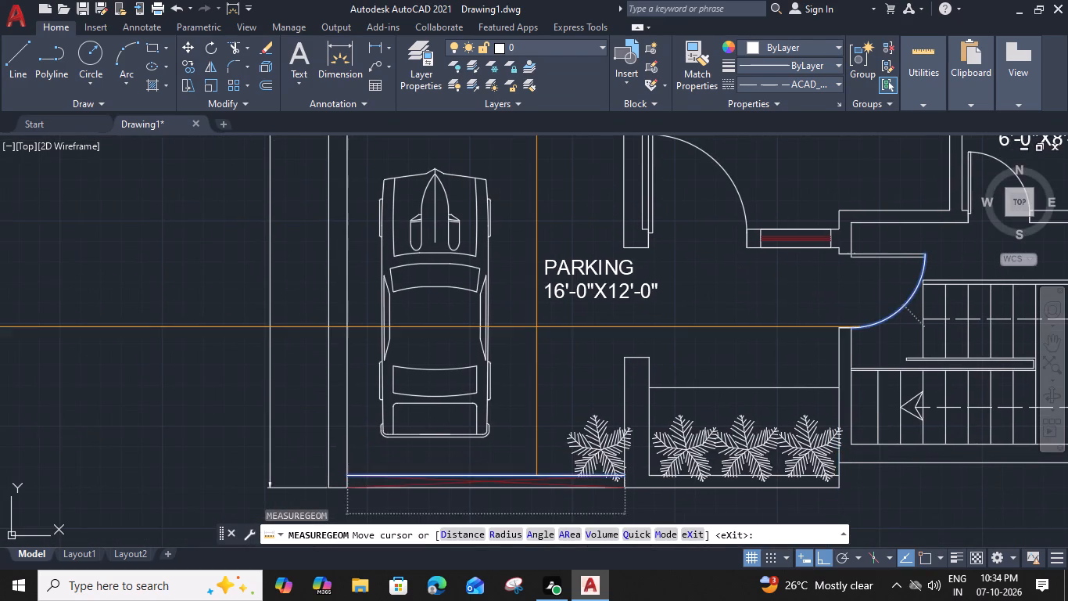
pyautogui.scroll(-1, 535, 333)
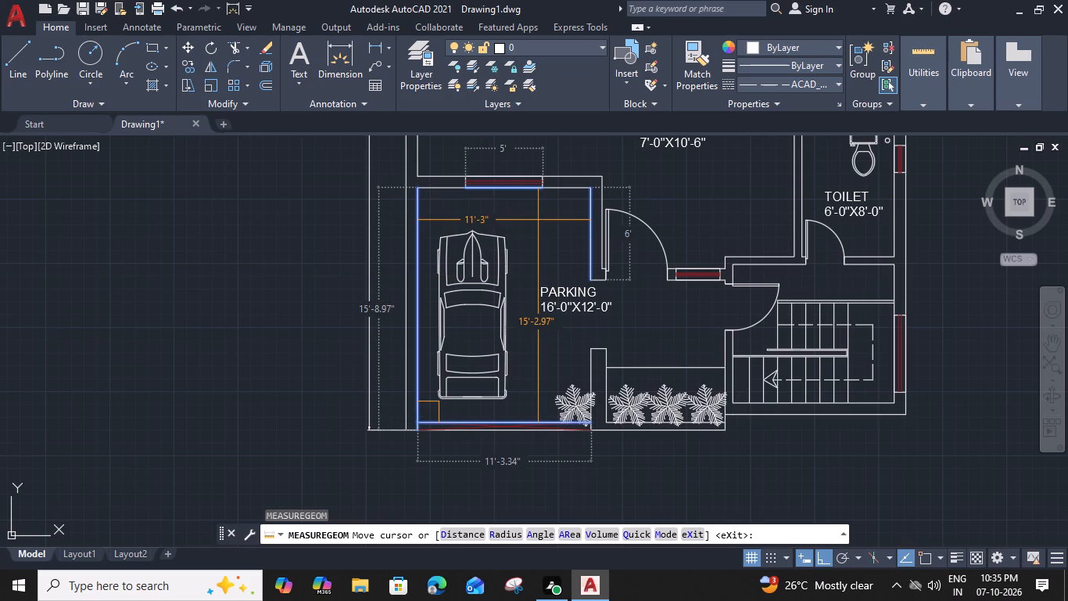
pyautogui.press('Escape')
# Correct the dimensions in the PARKING label to 11'-3"X15'-3".
pyautogui.click(586, 288)
pyautogui.click(586, 288)
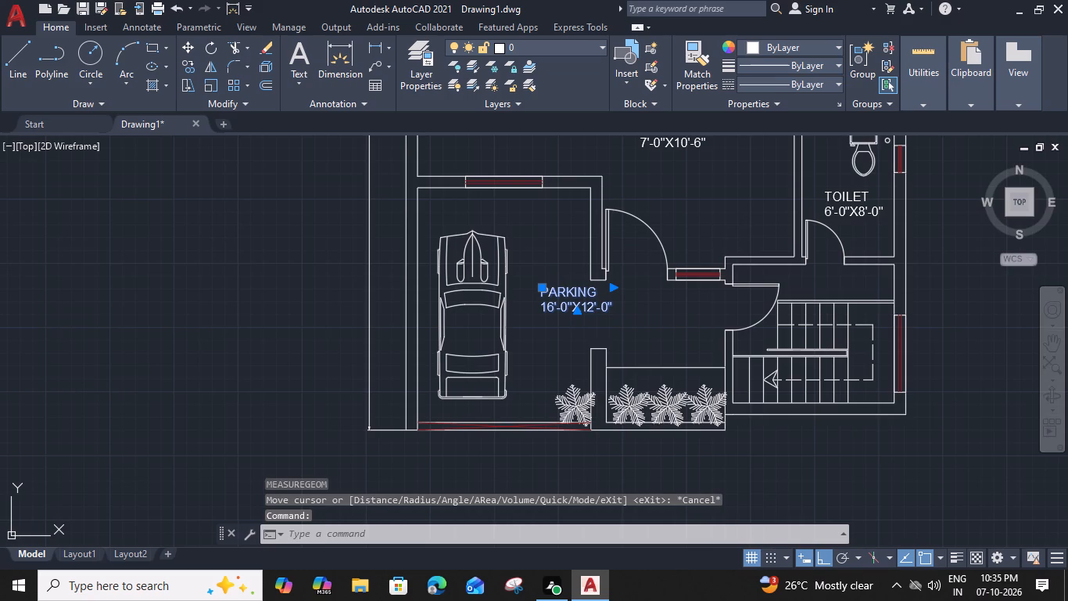
pyautogui.scroll(1, 575, 304)
pyautogui.moveTo(539, 317); pyautogui.dragTo(529, 315)
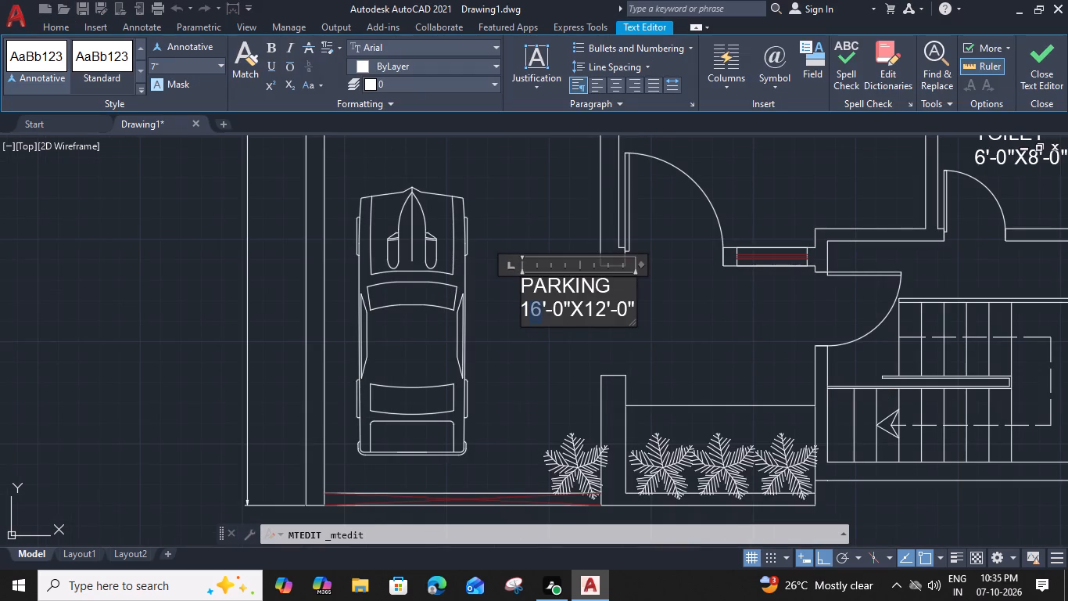
pyautogui.press('1')
pyautogui.moveTo(561, 313); pyautogui.dragTo(554, 312)
pyautogui.moveTo(554, 312); pyautogui.dragTo(553, 312)
pyautogui.press('3')
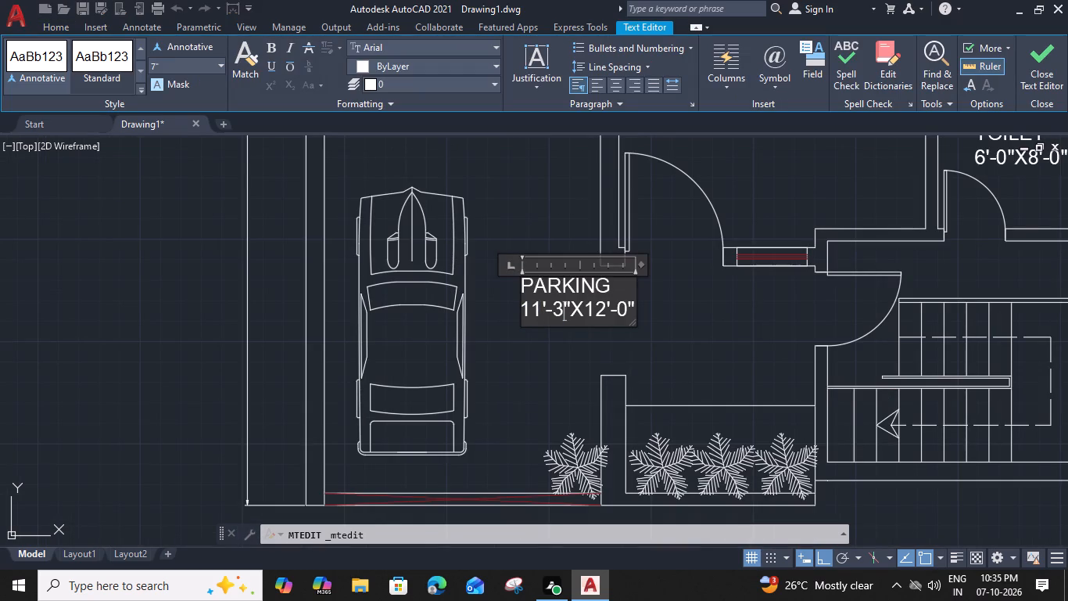
pyautogui.moveTo(606, 312); pyautogui.dragTo(598, 312)
pyautogui.press('5')
pyautogui.moveTo(625, 309); pyautogui.dragTo(618, 309)
pyautogui.press('3')
pyautogui.click(590, 344)
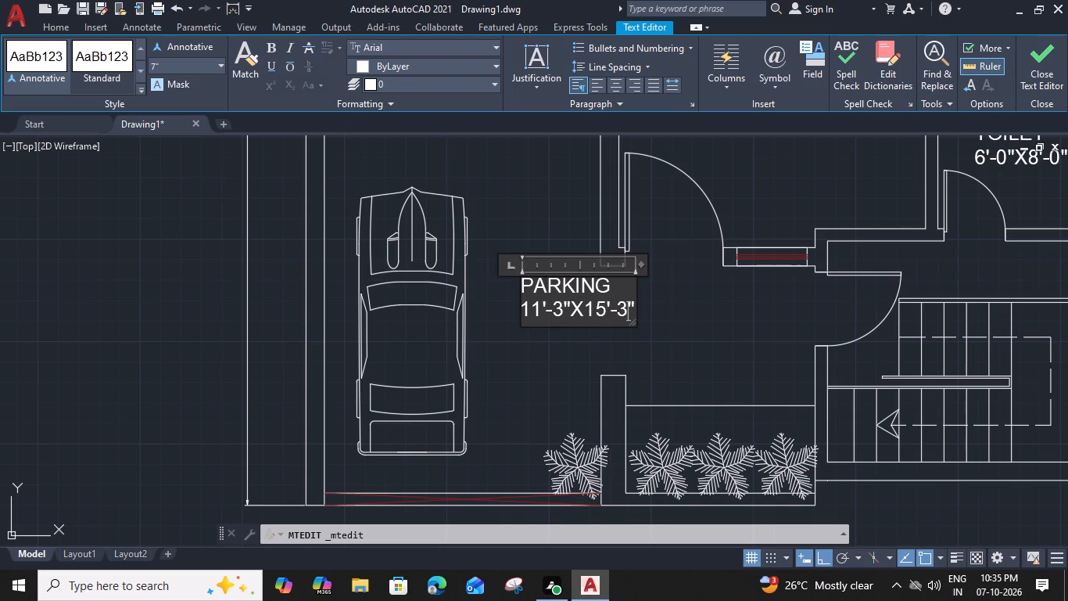
# Move the PARKING label straight toward the car by about 1'-6".
pyautogui.click(530, 281)
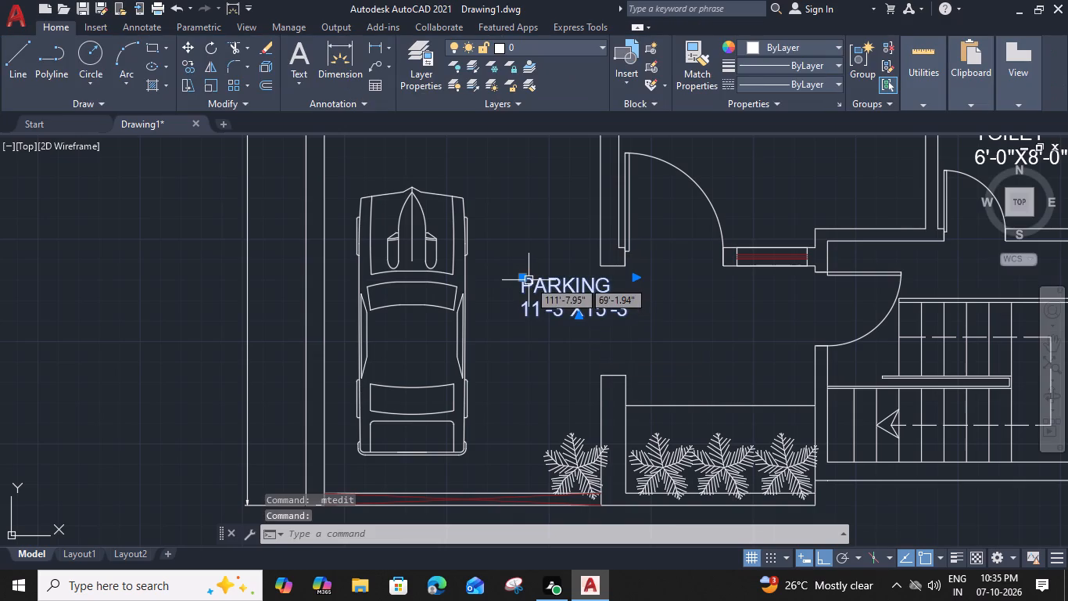
pyautogui.write('M')
pyautogui.press('space')
pyautogui.click(522, 277)
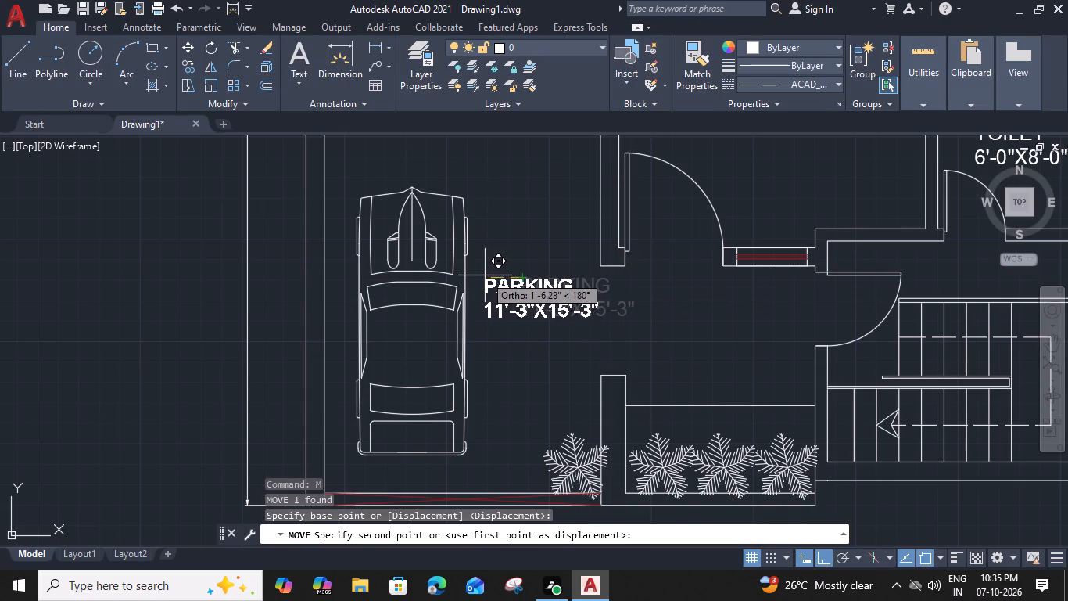
pyautogui.click(485, 275)
# Measure the inside width and depth of the entrance area above the planter.
pyautogui.press('m')
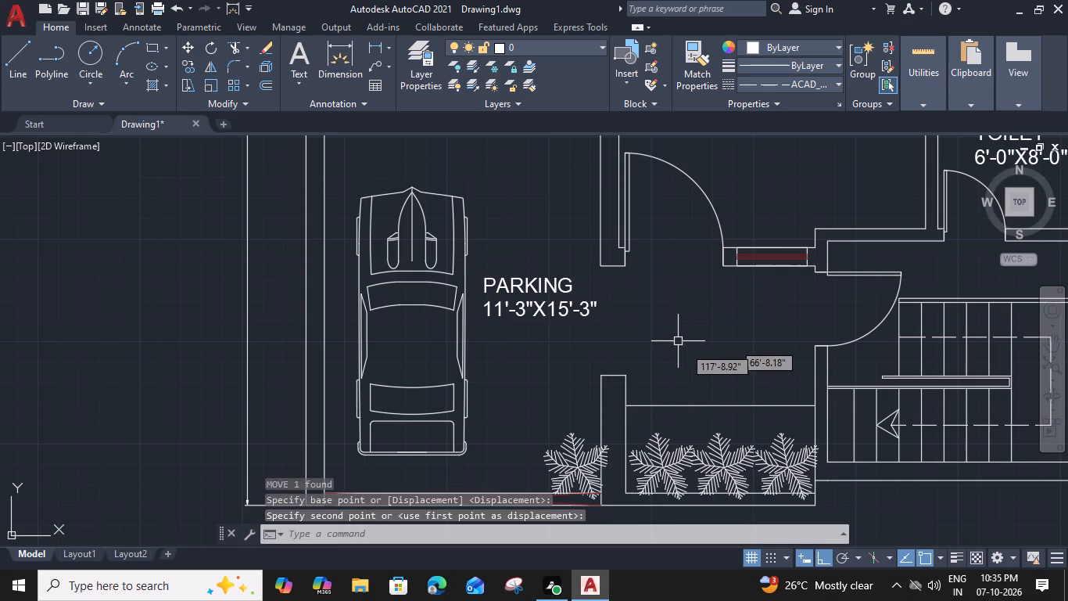
pyautogui.write('EA')
pyautogui.press('space')
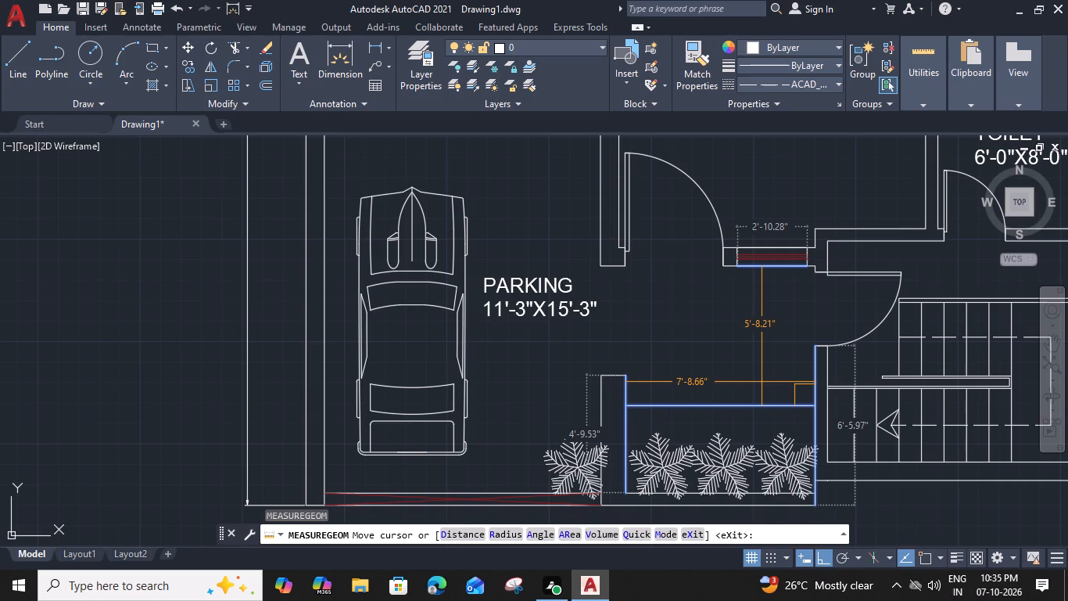
pyautogui.press('Escape')
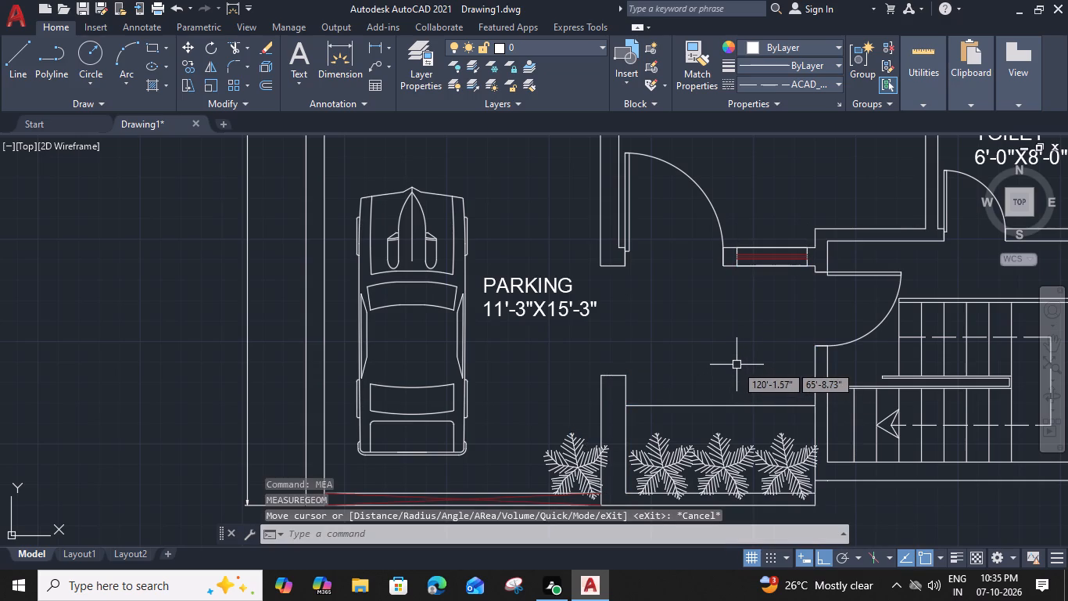
# Copy the PARKING label about 8'-6" horizontally into the entrance area above the planter.
pyautogui.click(552, 309)
pyautogui.write('CO')
pyautogui.press('space')
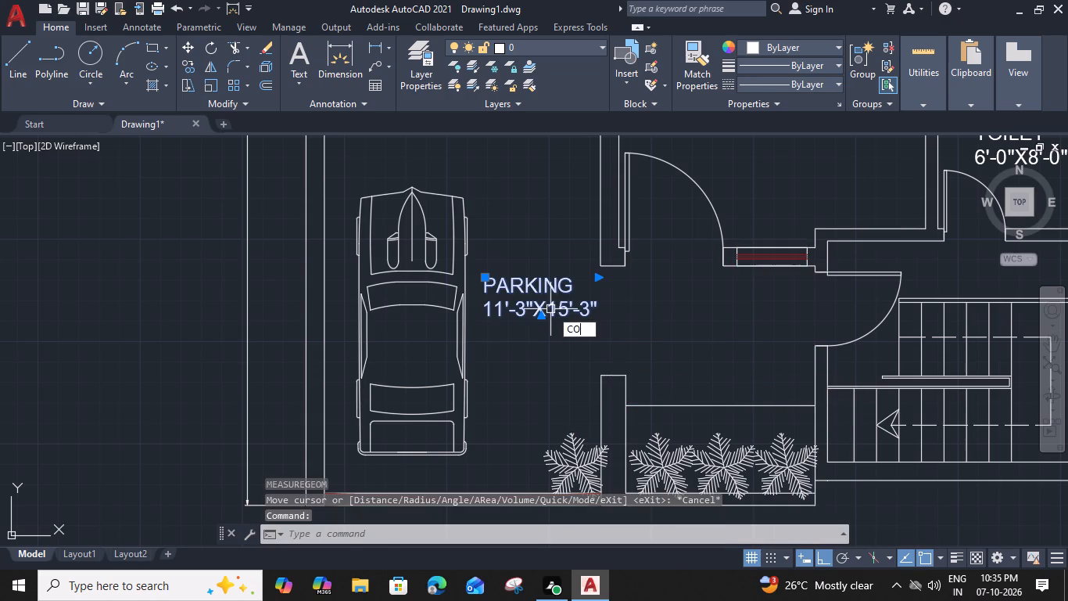
pyautogui.click(485, 279)
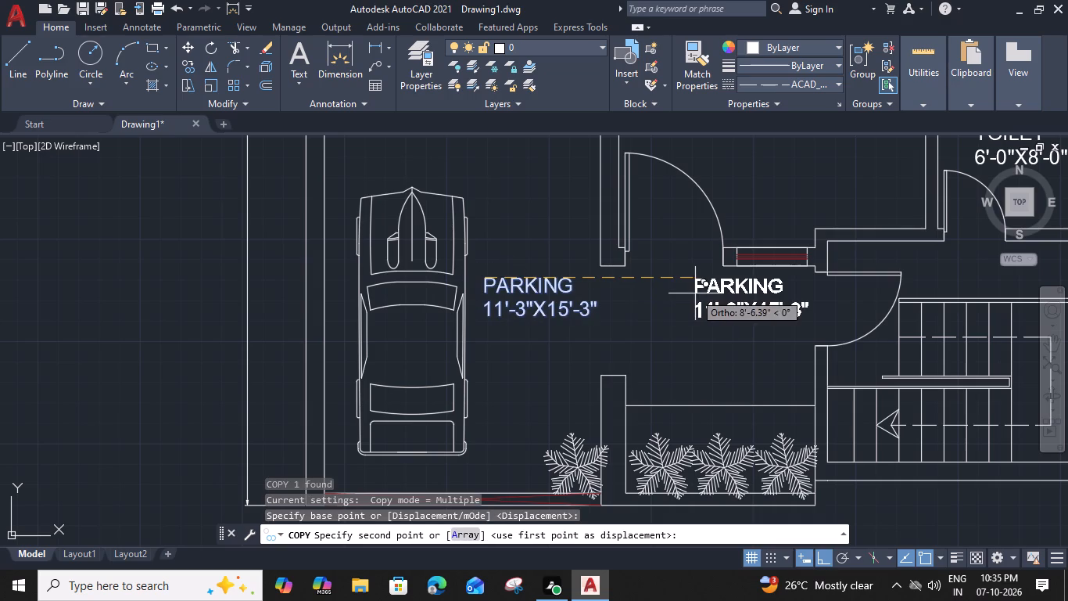
pyautogui.click(695, 293)
pyautogui.press('Escape')
# Move the copied label back toward the parking area and down about 1'-8", into the middle of the entrance area.
pyautogui.click(707, 315)
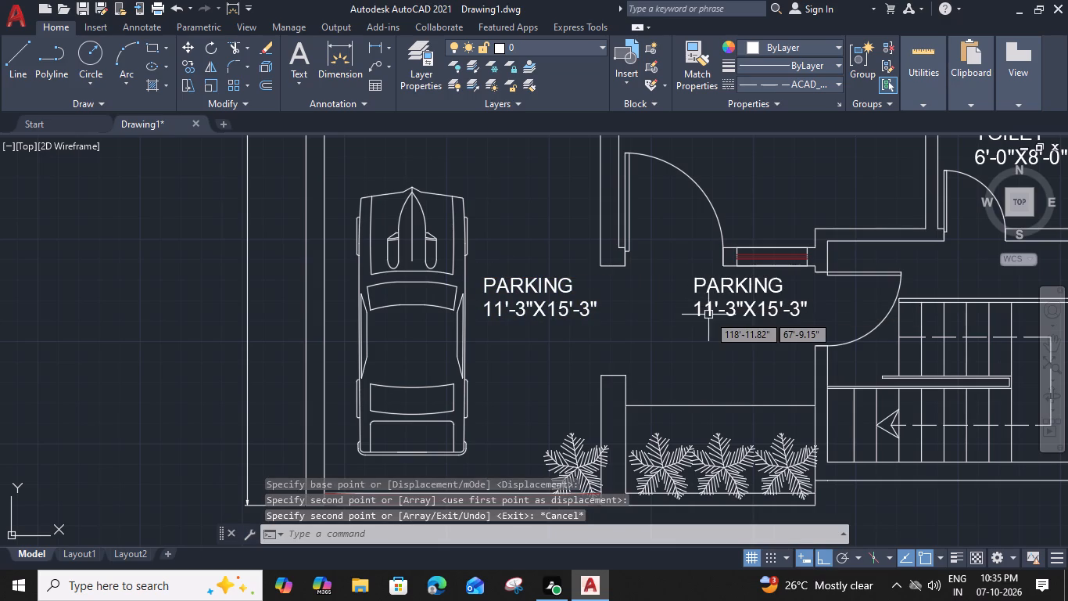
pyautogui.write('M')
pyautogui.press('space')
pyautogui.click(697, 312)
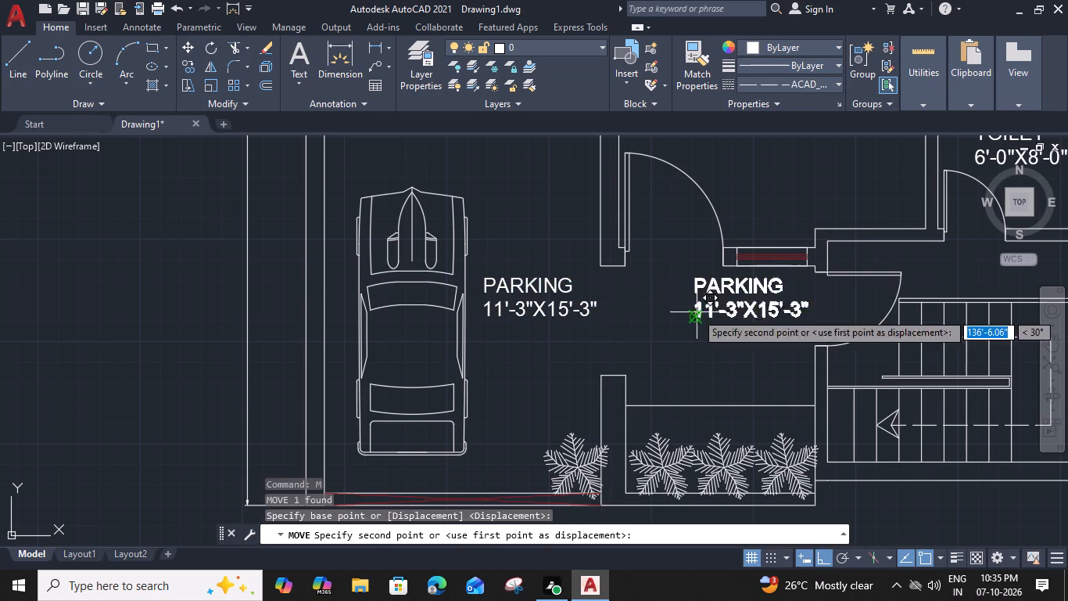
pyautogui.click(657, 315)
pyautogui.click(676, 313)
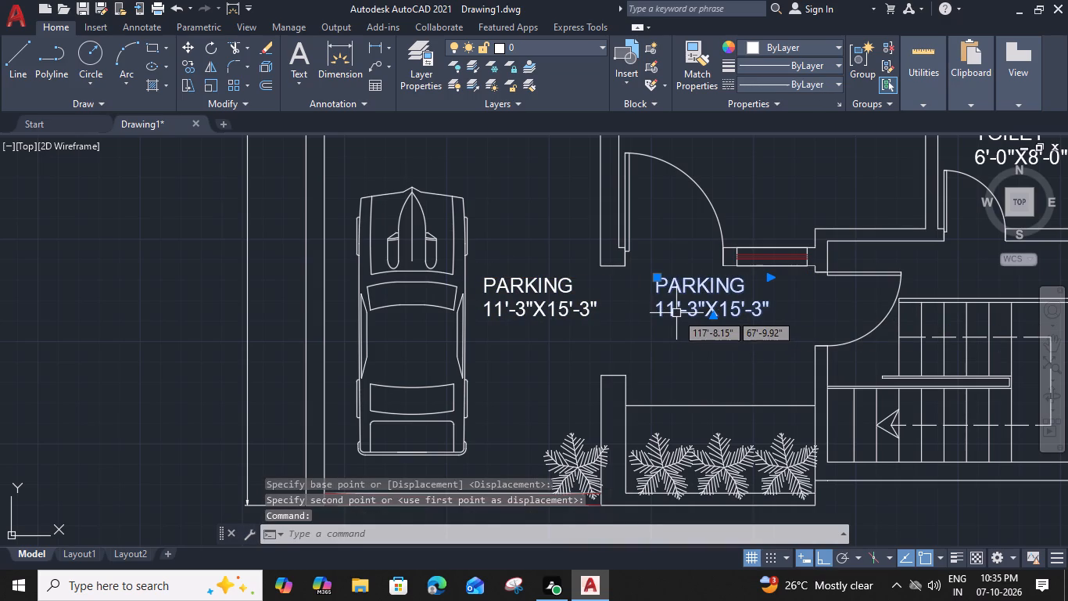
pyautogui.press('m')
pyautogui.press('space')
pyautogui.click(656, 315)
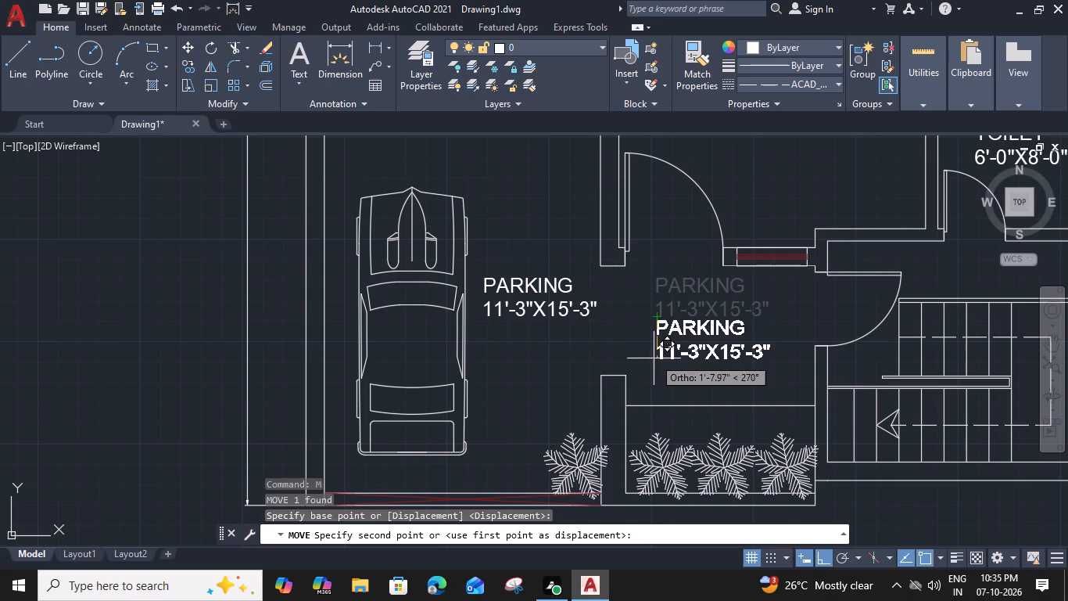
pyautogui.click(654, 360)
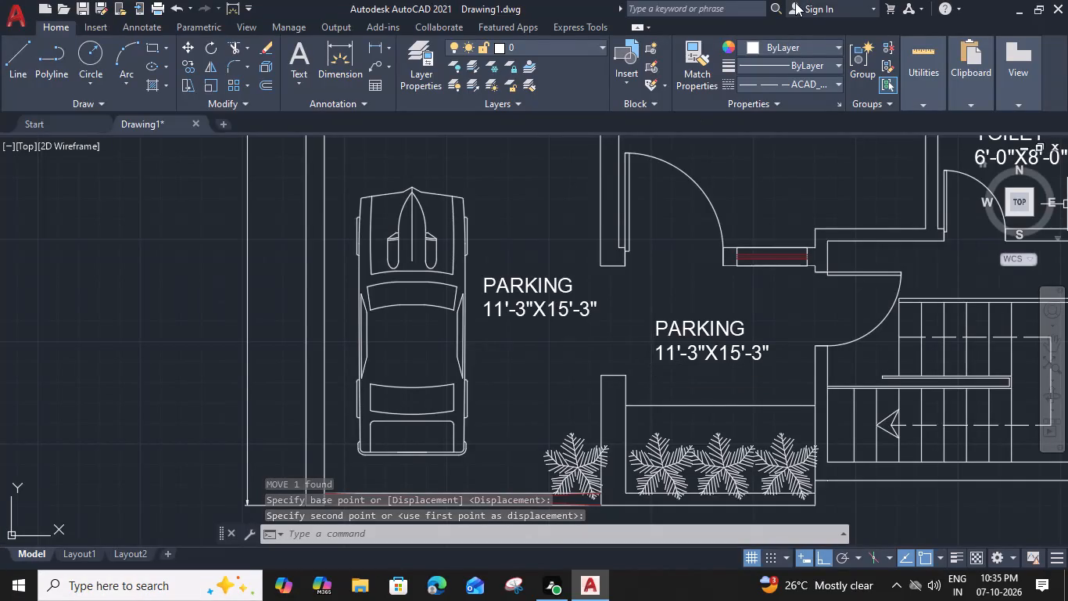
# Change the room name in the copied label to VERANDAH.
pyautogui.scroll(1, 723, 333)
pyautogui.doubleClick(722, 333)
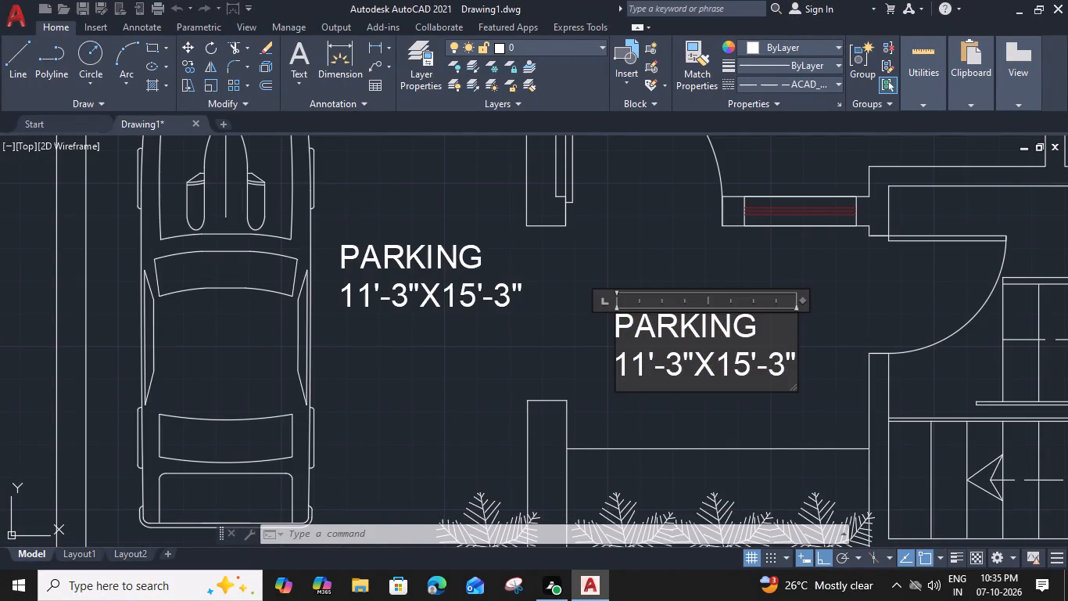
pyautogui.moveTo(755, 329); pyautogui.dragTo(590, 336)
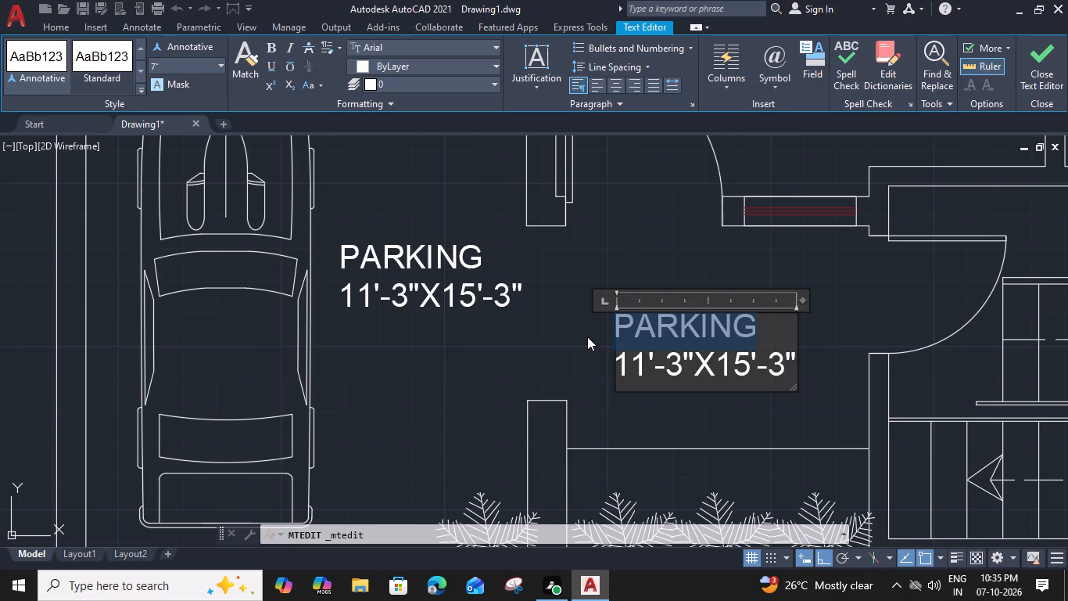
pyautogui.write('VER')
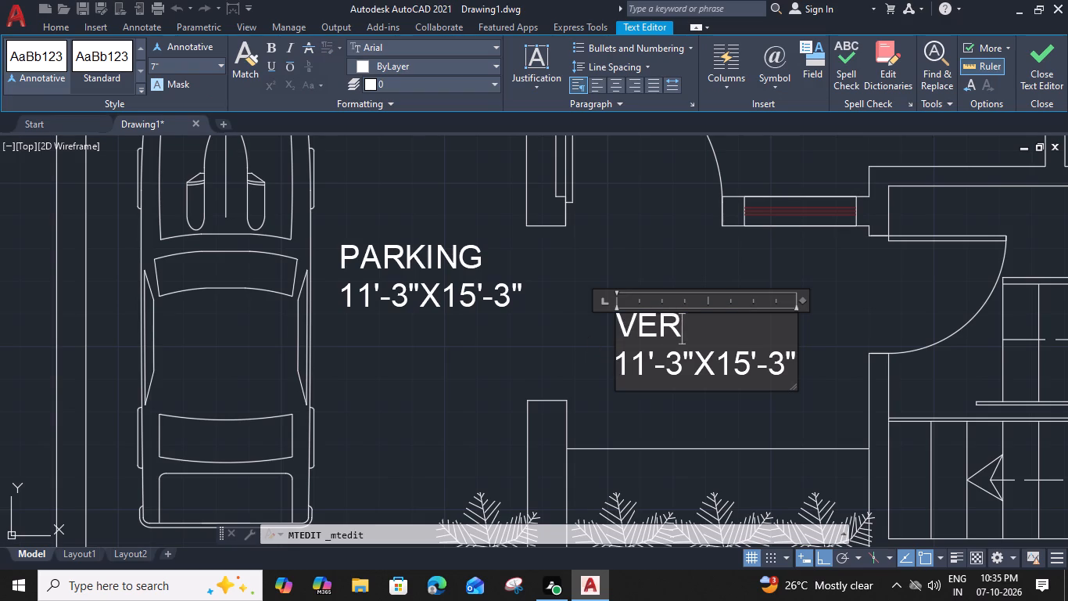
pyautogui.press('a')
pyautogui.press('n')
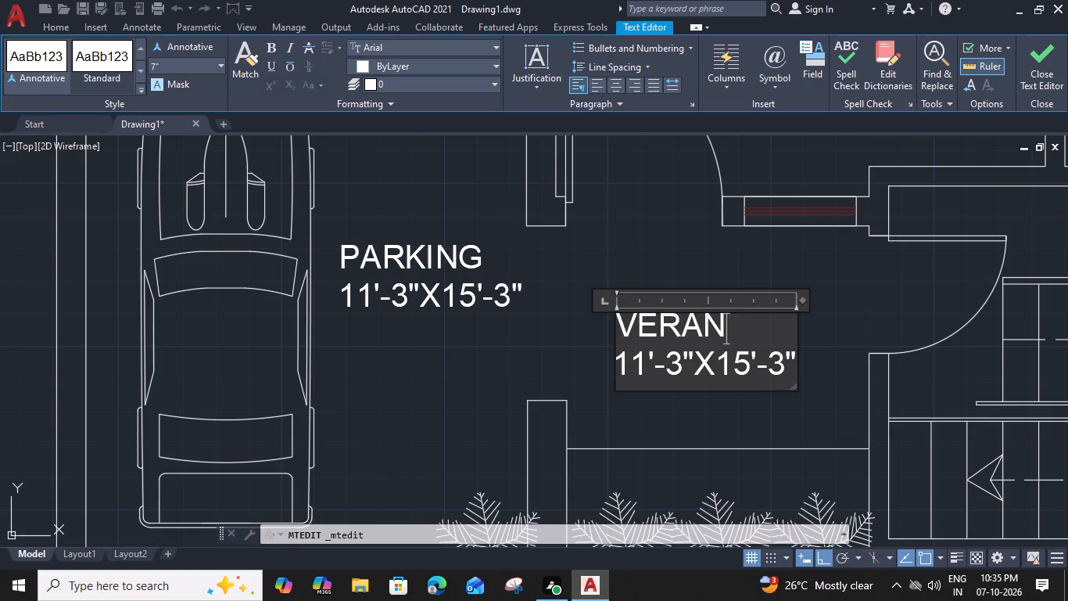
pyautogui.write('DA')
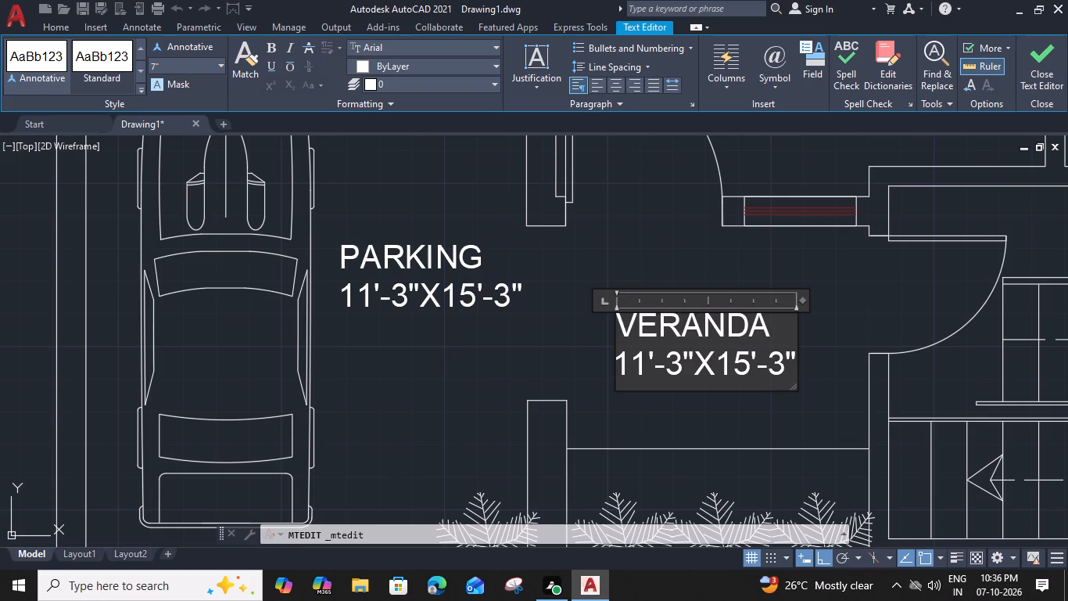
pyautogui.press('h')
pyautogui.click(735, 424)
# Measure the inside width and depth of the verandah.
pyautogui.moveTo(787, 391); pyautogui.dragTo(744, 359, button='middle')
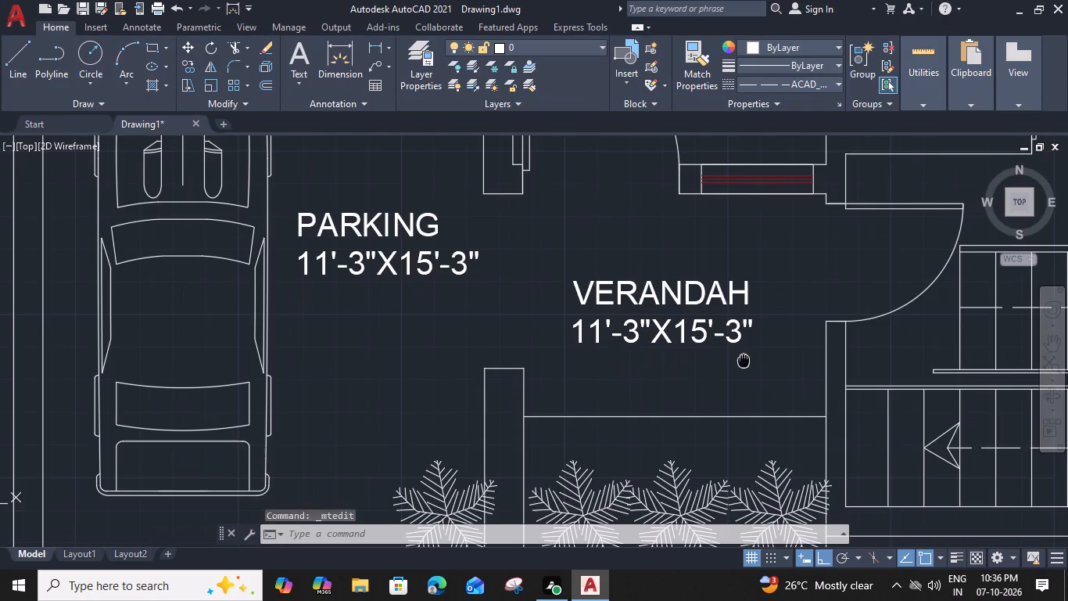
pyautogui.write('ME')
pyautogui.press('a')
pyautogui.press('space')
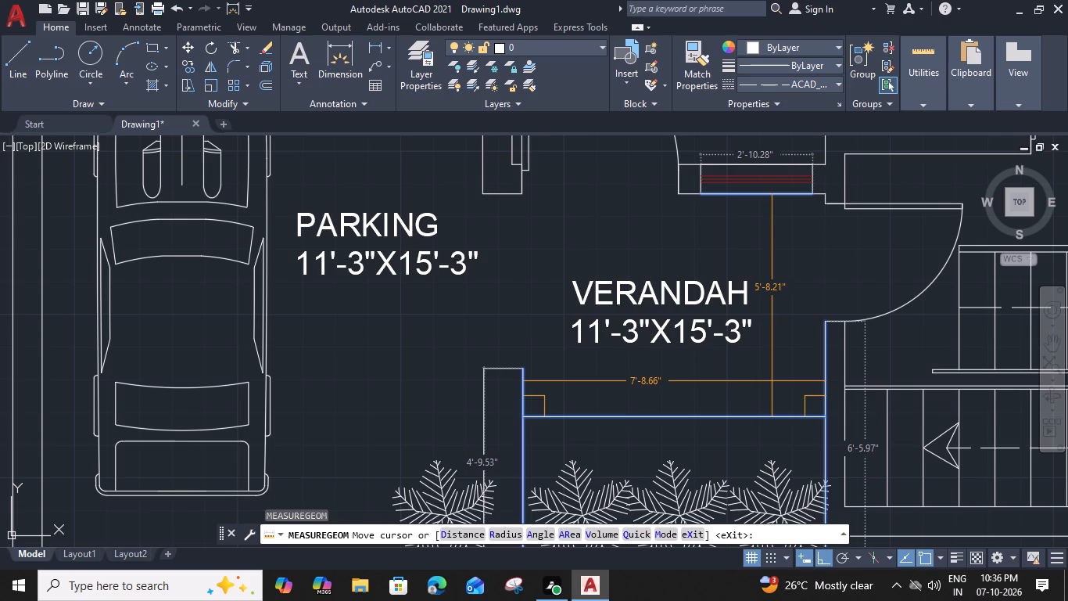
pyautogui.press('Escape')
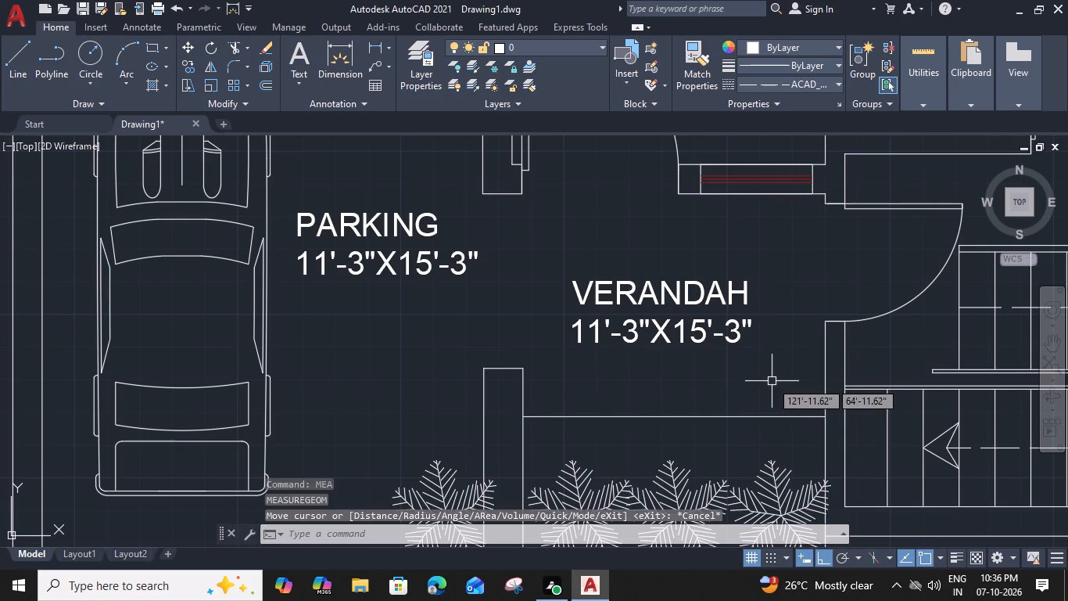
# Change the dimensions in the VERANDAH label to 7'-8"X5'-8".
pyautogui.doubleClick(665, 329)
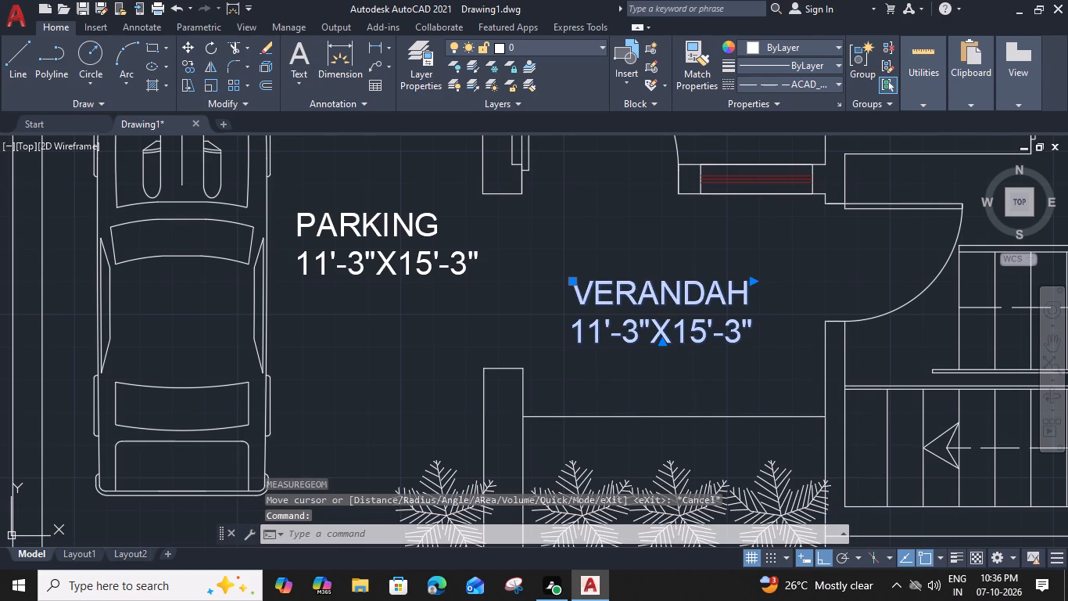
pyautogui.moveTo(602, 334); pyautogui.dragTo(564, 336)
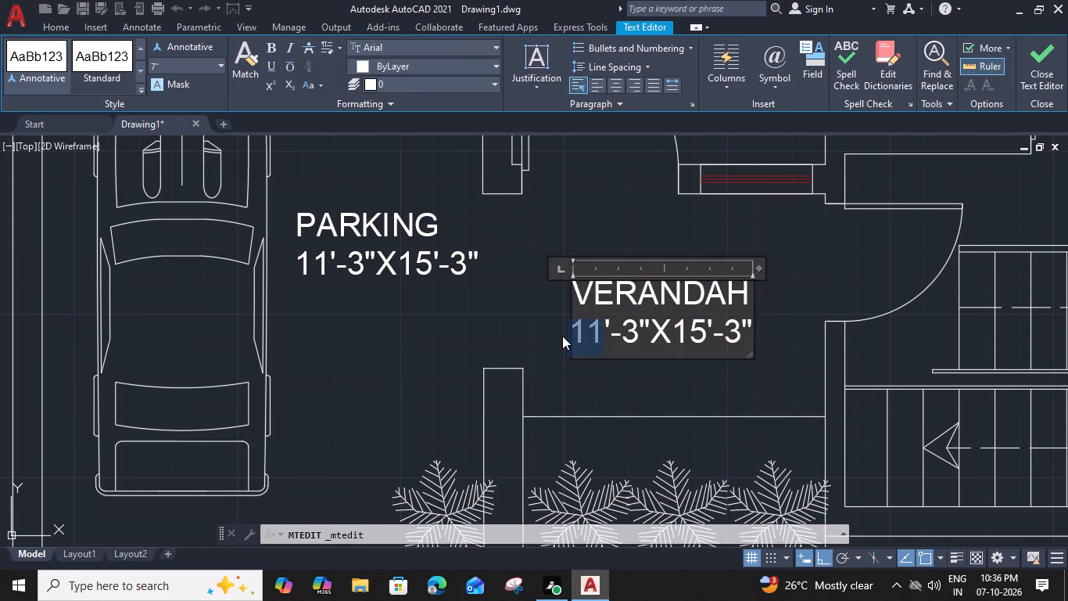
pyautogui.press('7')
pyautogui.moveTo(618, 338); pyautogui.dragTo(609, 338)
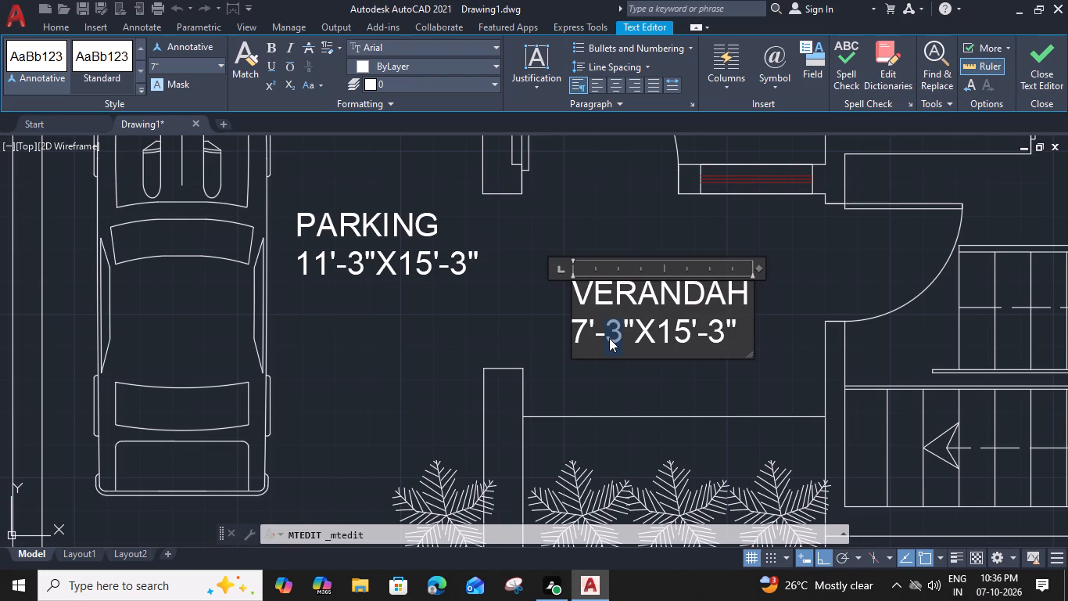
pyautogui.press('8')
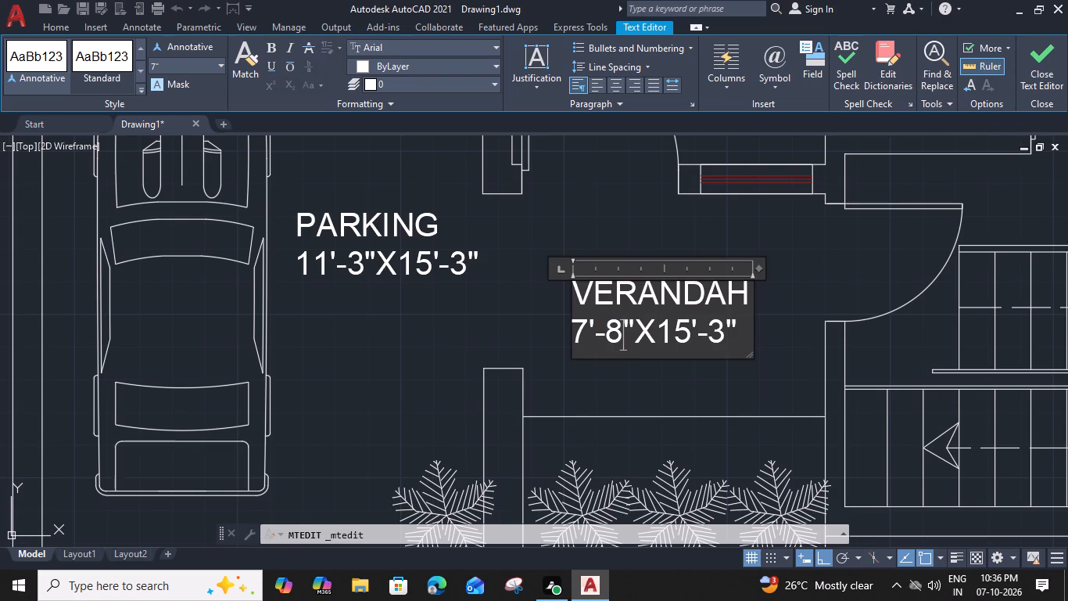
pyautogui.moveTo(688, 341); pyautogui.dragTo(665, 338)
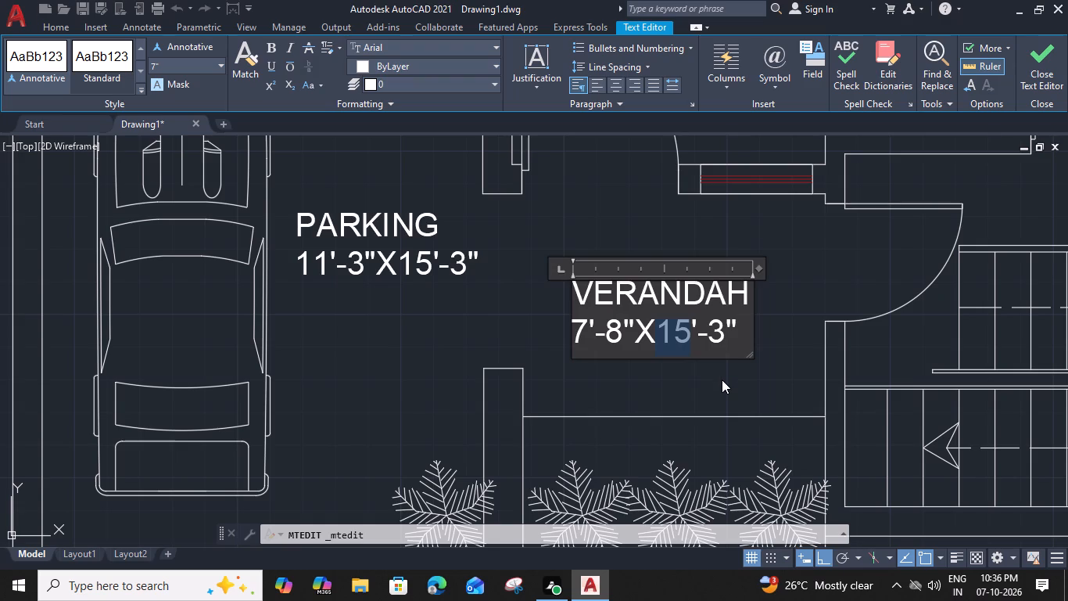
pyautogui.write('5;')
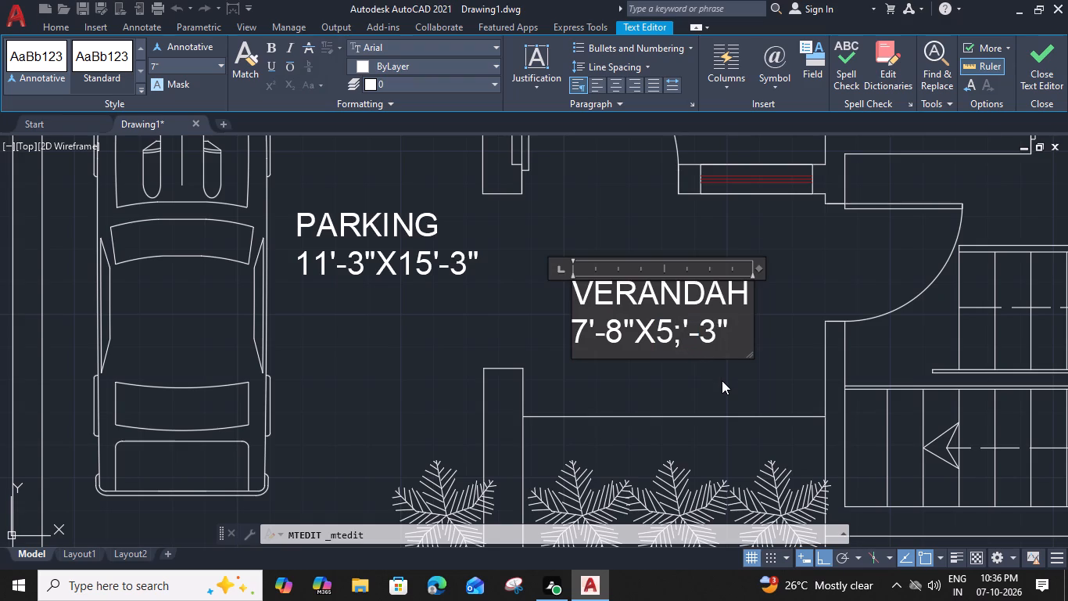
pyautogui.press('BackSpace')
pyautogui.moveTo(704, 338); pyautogui.dragTo(694, 339)
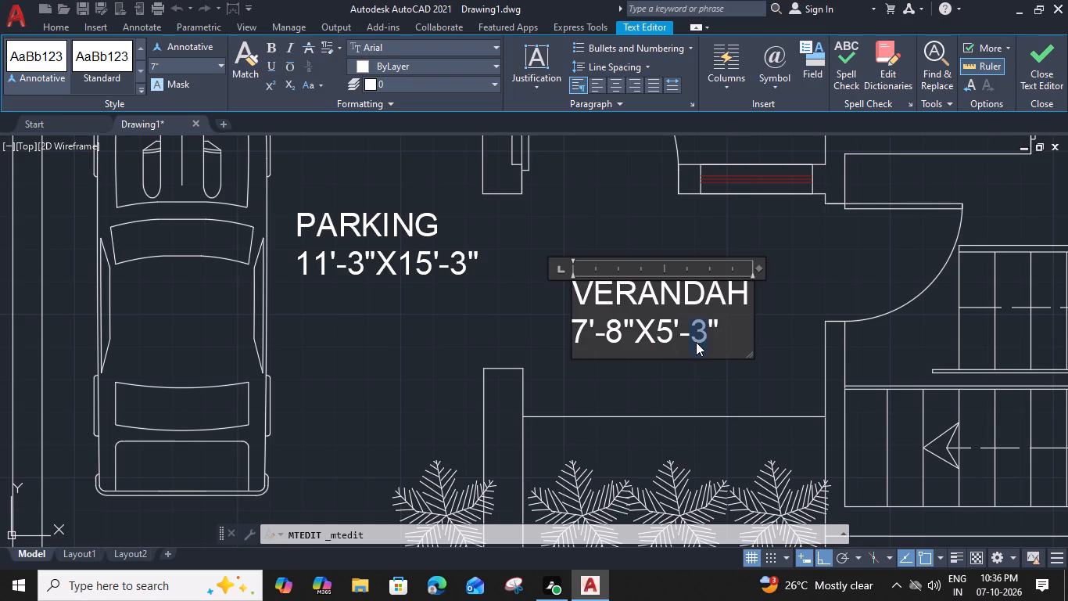
pyautogui.press('8')
pyautogui.click(723, 398)
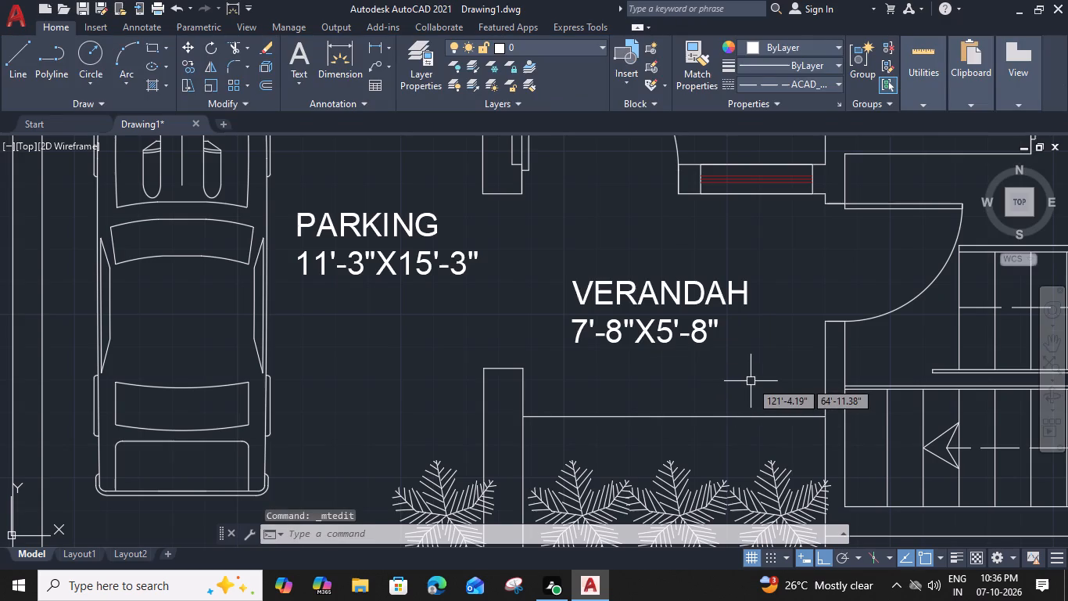
# Measure the verandah's width and depth again to check the label's dimensions.
pyautogui.write('MEA')
pyautogui.press('space')
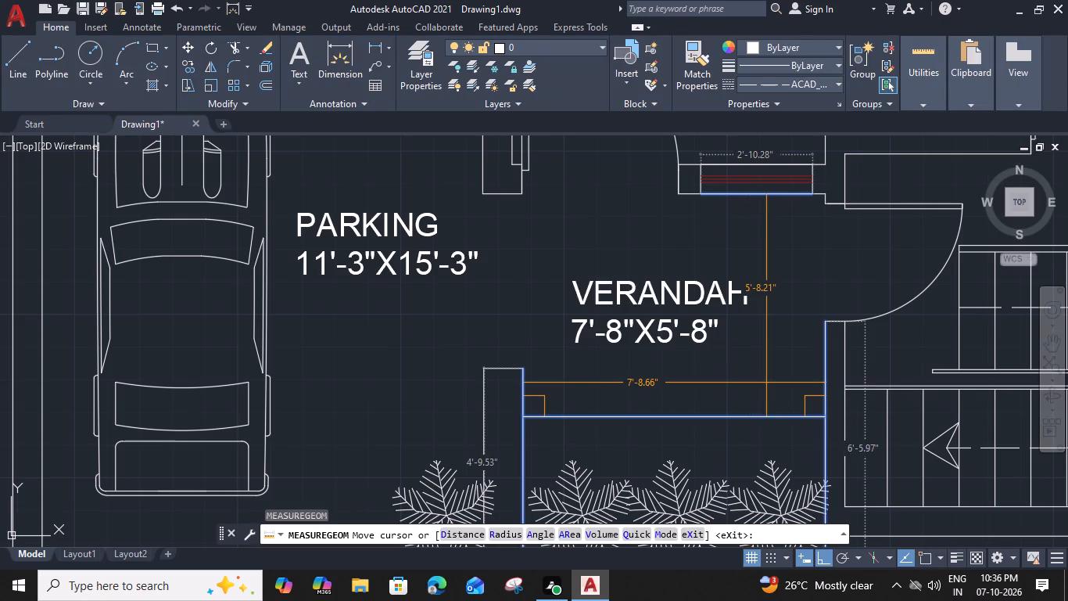
pyautogui.press('Escape')
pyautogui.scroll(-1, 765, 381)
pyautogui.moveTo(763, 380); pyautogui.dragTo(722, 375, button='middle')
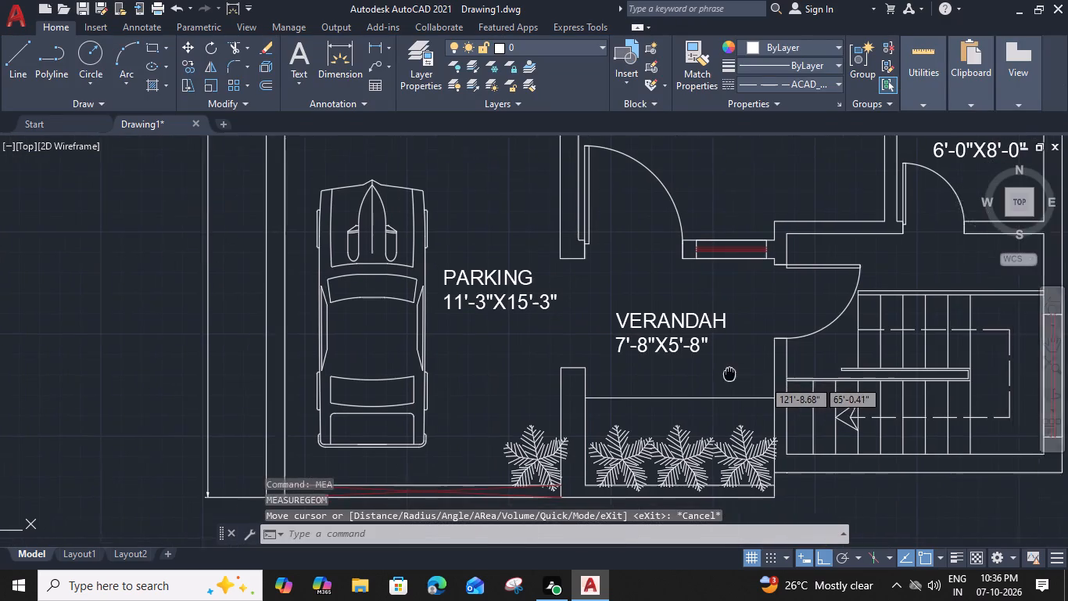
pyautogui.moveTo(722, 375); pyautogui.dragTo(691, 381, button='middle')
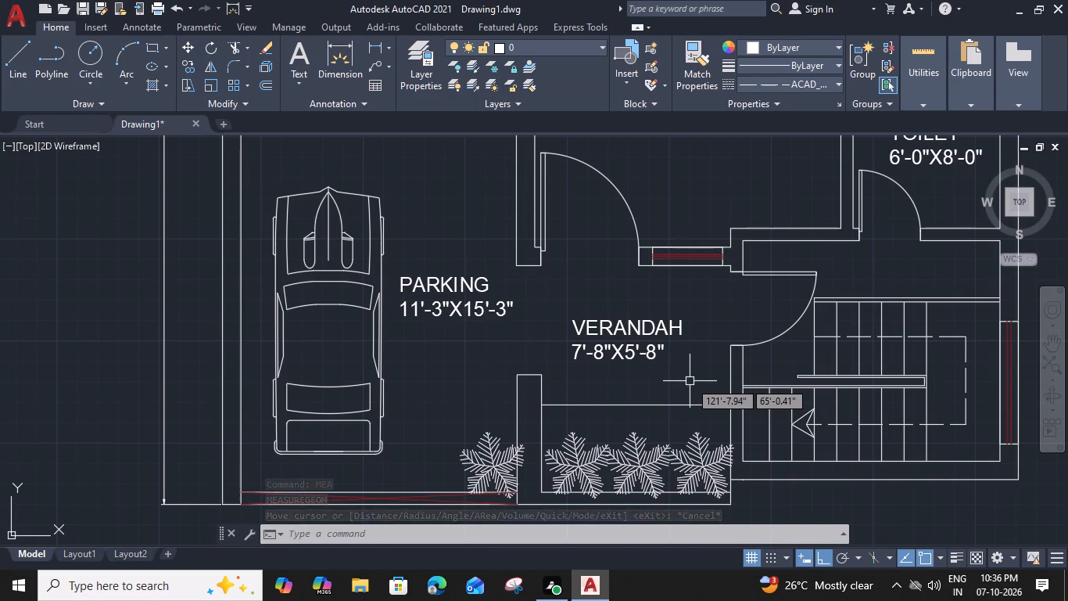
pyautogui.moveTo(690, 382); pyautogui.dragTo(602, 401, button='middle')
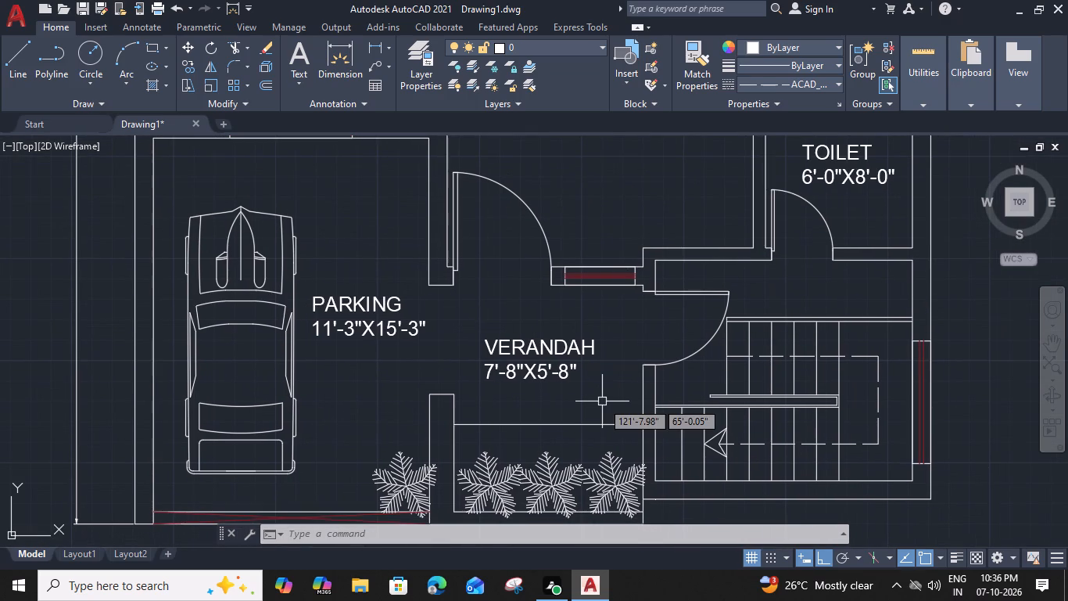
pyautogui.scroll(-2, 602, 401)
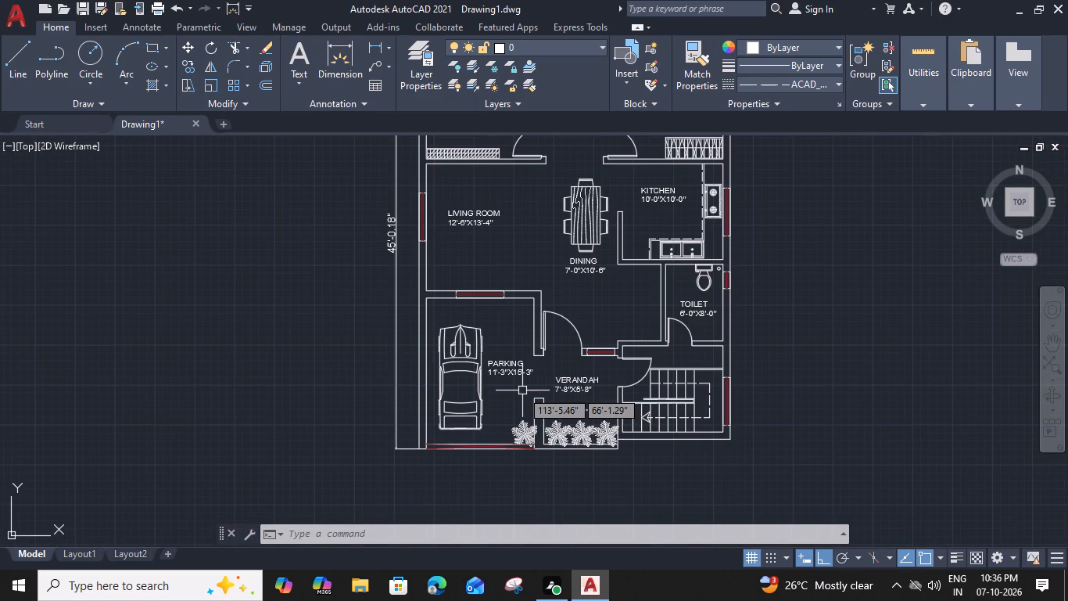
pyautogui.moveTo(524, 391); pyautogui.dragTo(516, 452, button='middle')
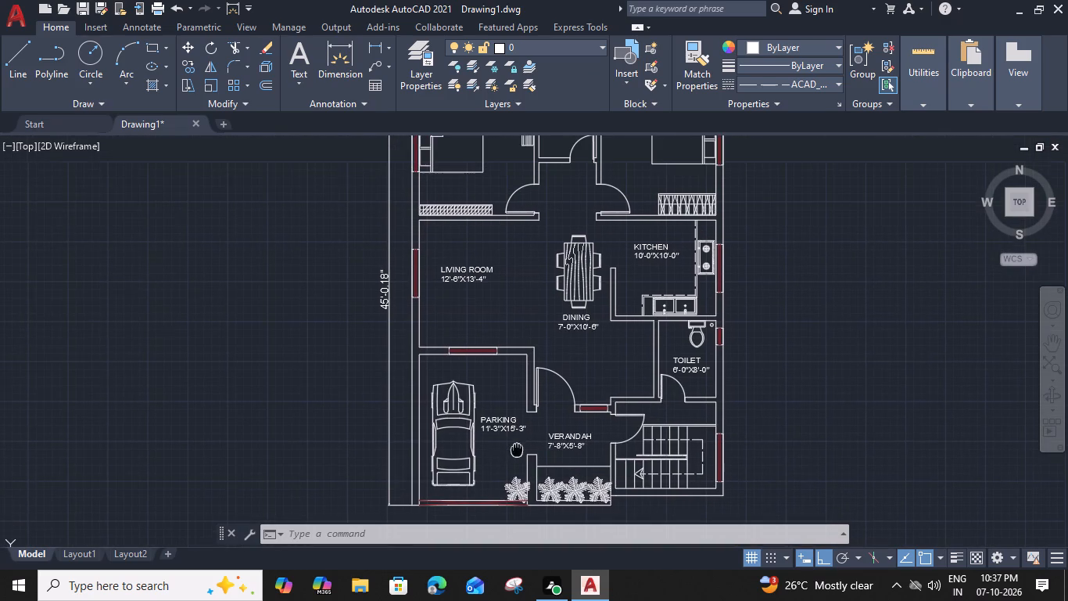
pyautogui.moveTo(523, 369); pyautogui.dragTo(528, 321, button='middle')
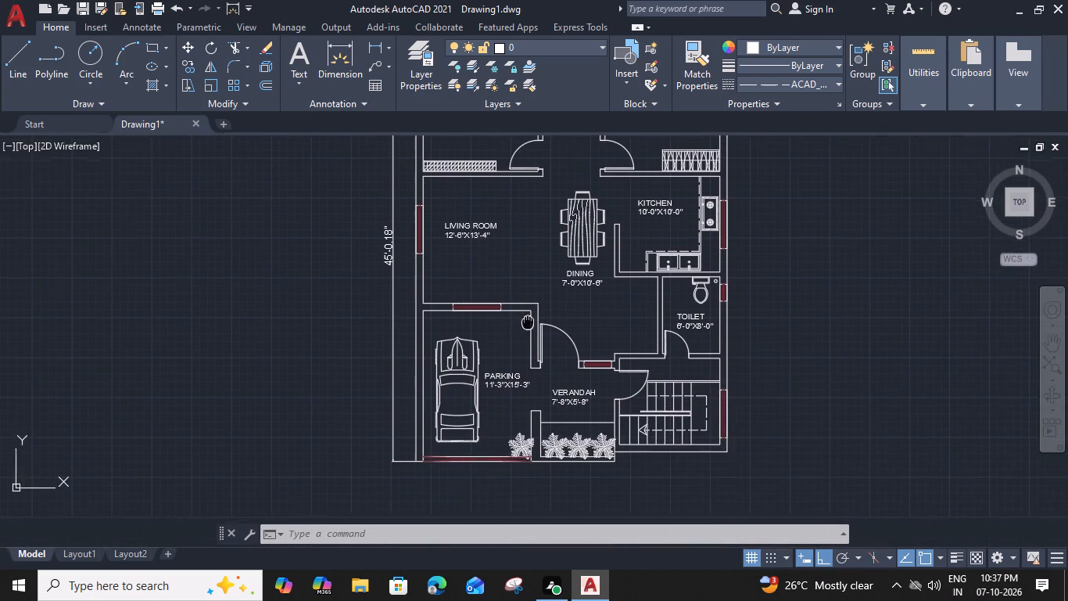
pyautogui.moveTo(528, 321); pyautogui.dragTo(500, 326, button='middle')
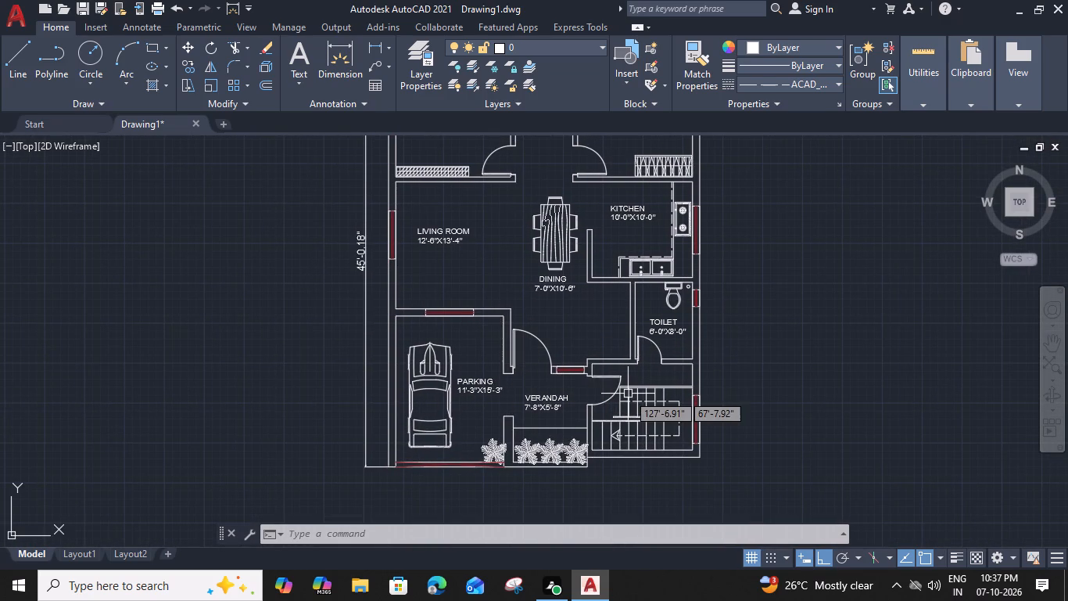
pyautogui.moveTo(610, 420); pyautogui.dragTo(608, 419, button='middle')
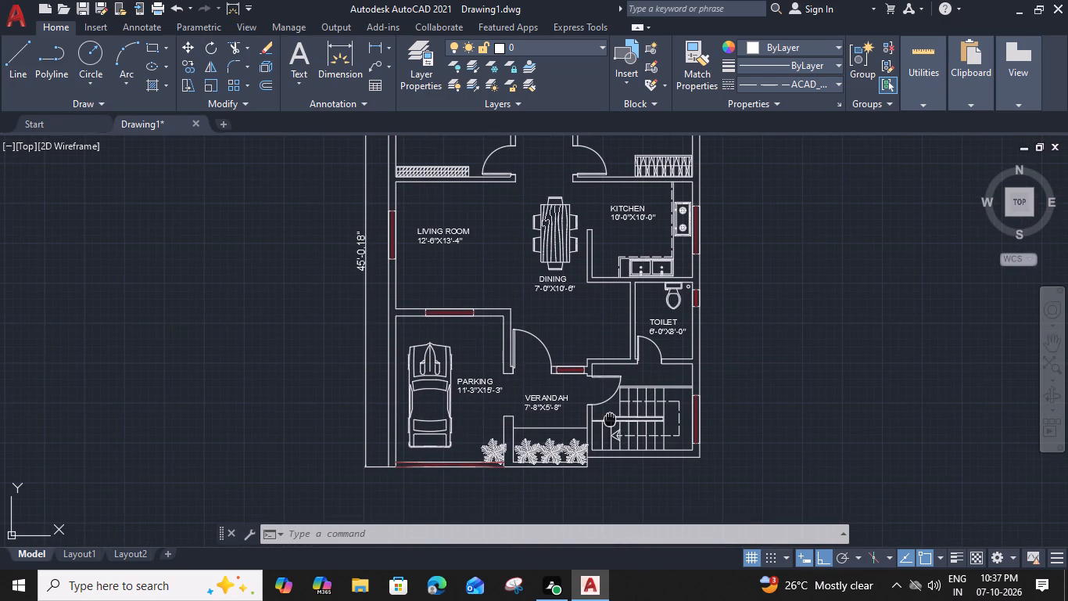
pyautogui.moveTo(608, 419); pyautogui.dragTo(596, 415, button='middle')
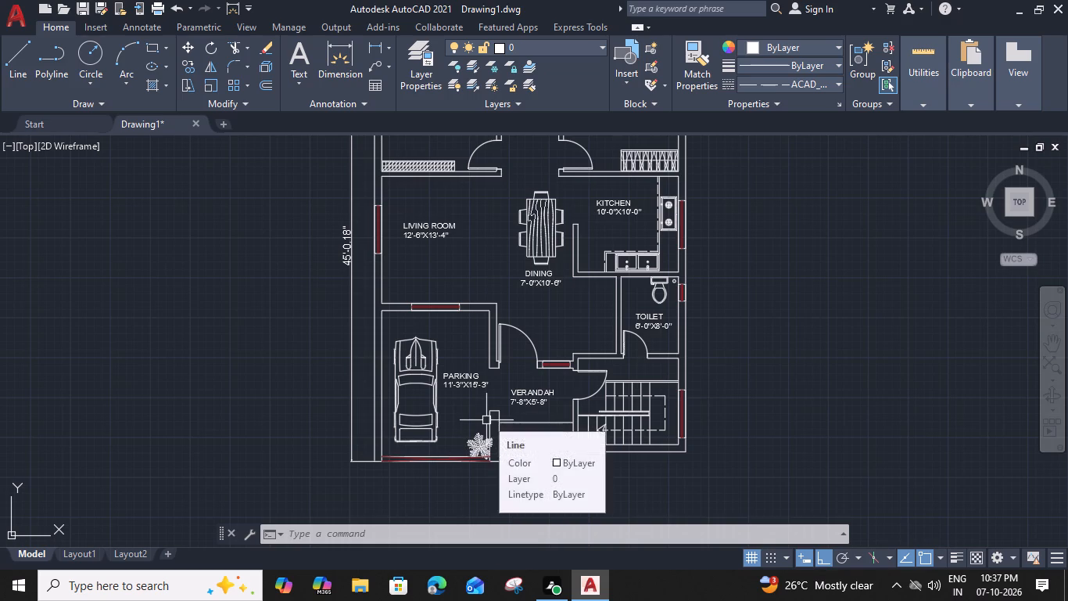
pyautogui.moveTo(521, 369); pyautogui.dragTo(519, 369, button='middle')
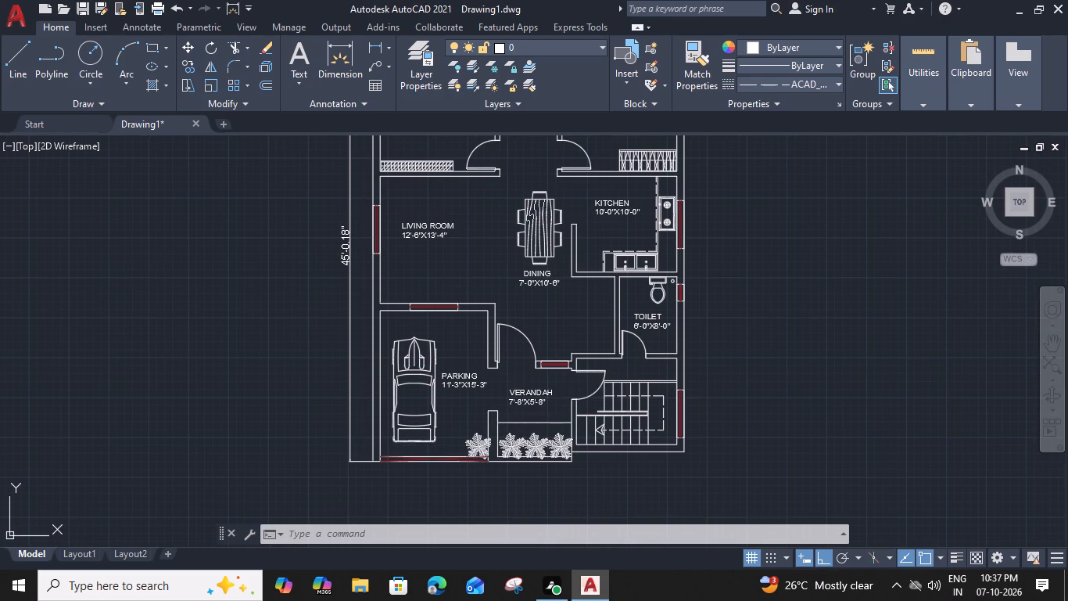
# Draw a threshold line across the main door opening between the verandah and the dining area, from jamb to jamb.
pyautogui.moveTo(519, 369); pyautogui.dragTo(544, 398, button='middle')
pyautogui.write('L')
pyautogui.press('space')
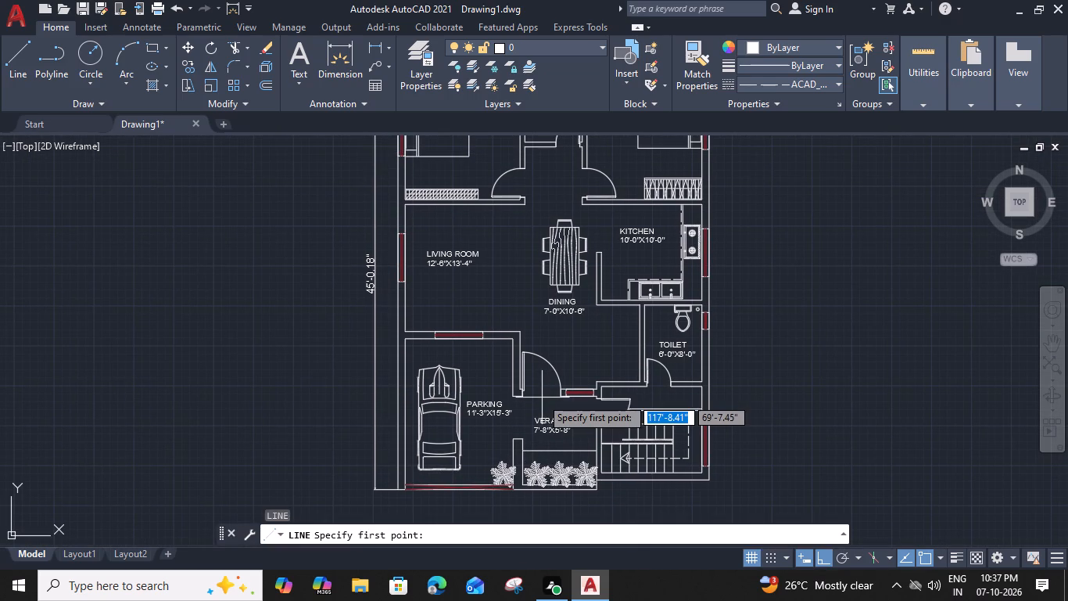
pyautogui.scroll(1, 541, 398)
pyautogui.click(514, 394)
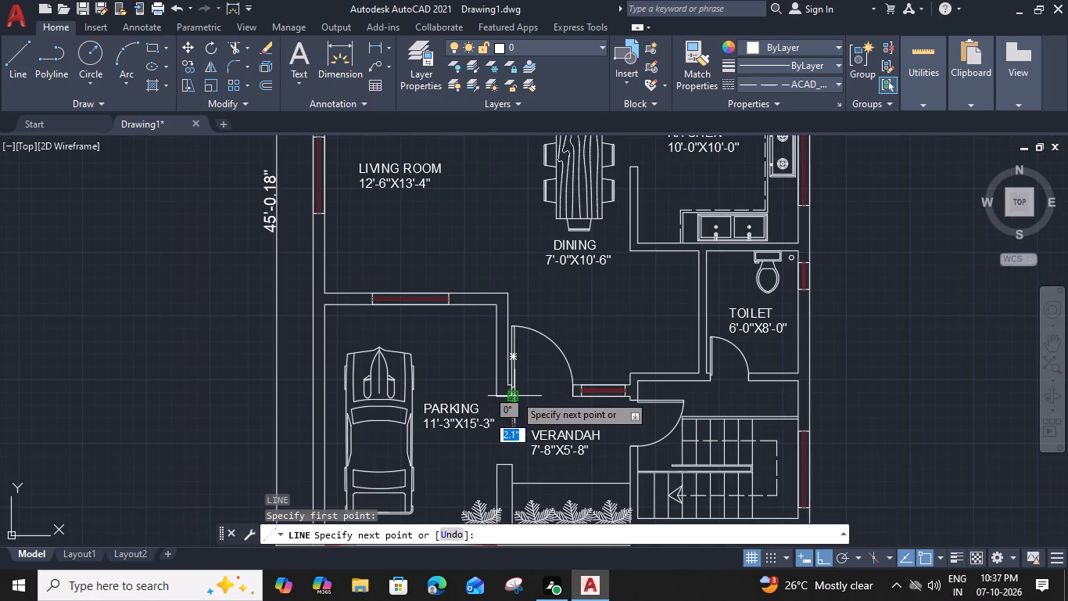
pyautogui.click(573, 397)
pyautogui.press('Escape')
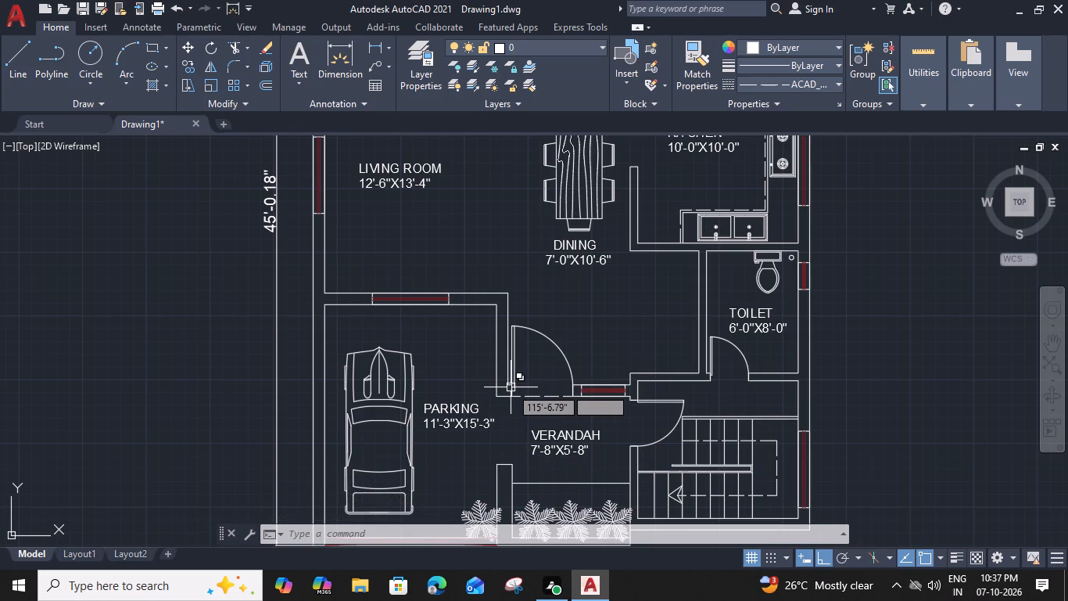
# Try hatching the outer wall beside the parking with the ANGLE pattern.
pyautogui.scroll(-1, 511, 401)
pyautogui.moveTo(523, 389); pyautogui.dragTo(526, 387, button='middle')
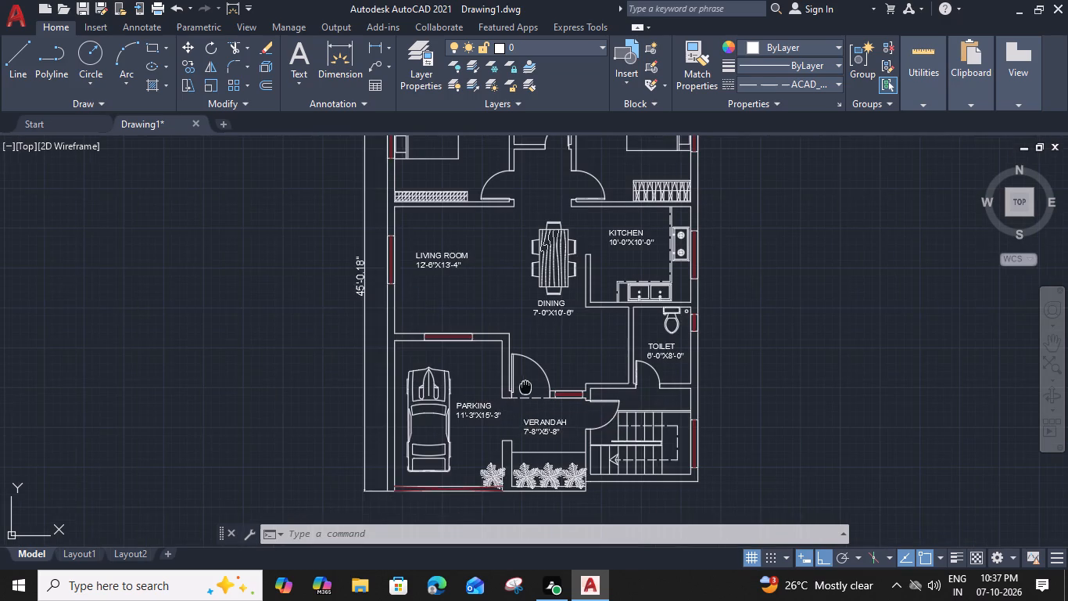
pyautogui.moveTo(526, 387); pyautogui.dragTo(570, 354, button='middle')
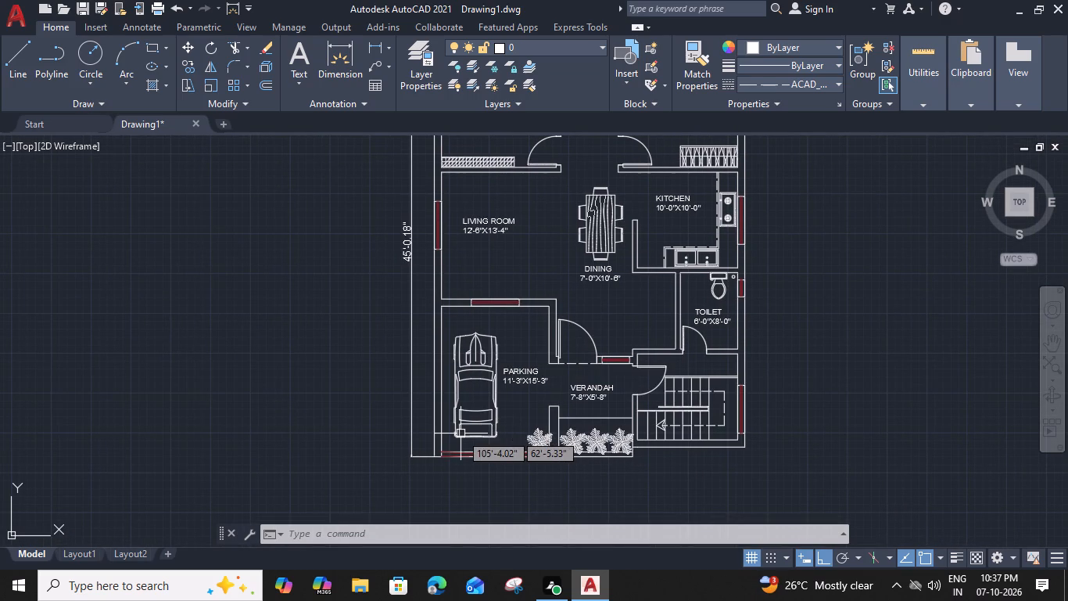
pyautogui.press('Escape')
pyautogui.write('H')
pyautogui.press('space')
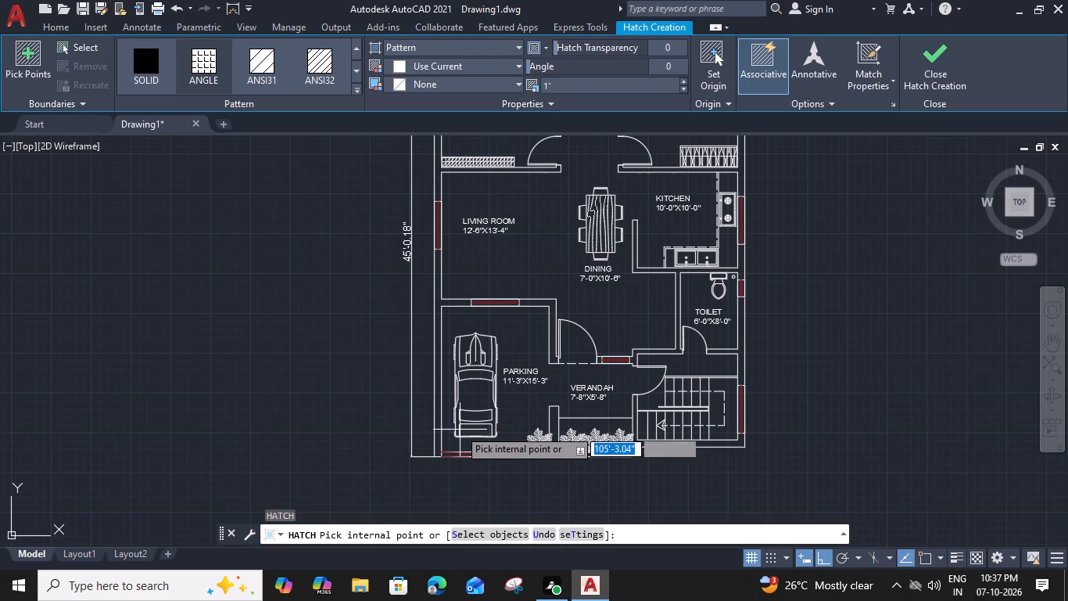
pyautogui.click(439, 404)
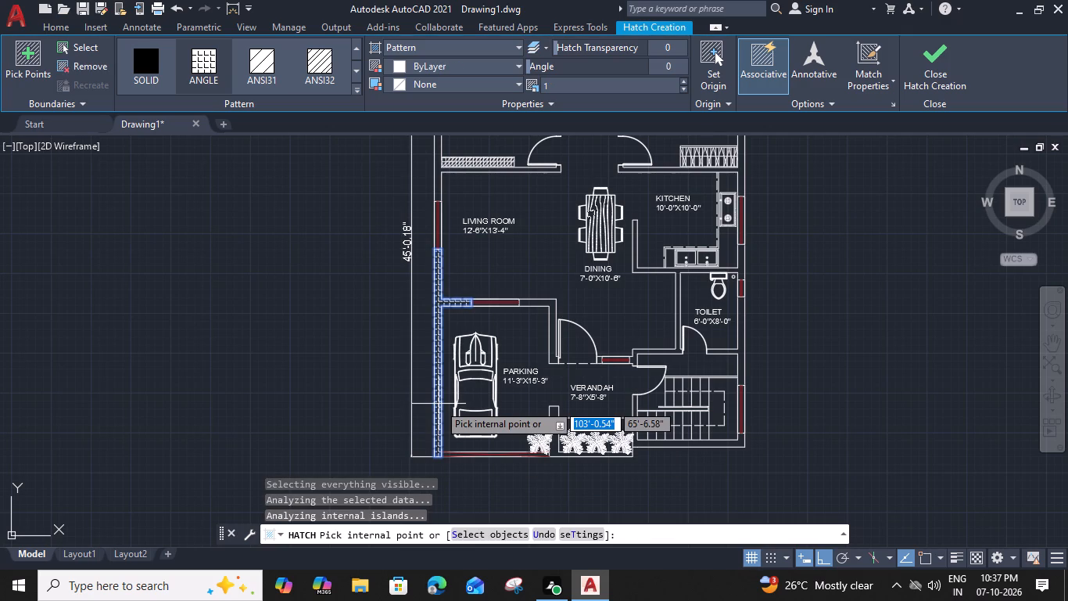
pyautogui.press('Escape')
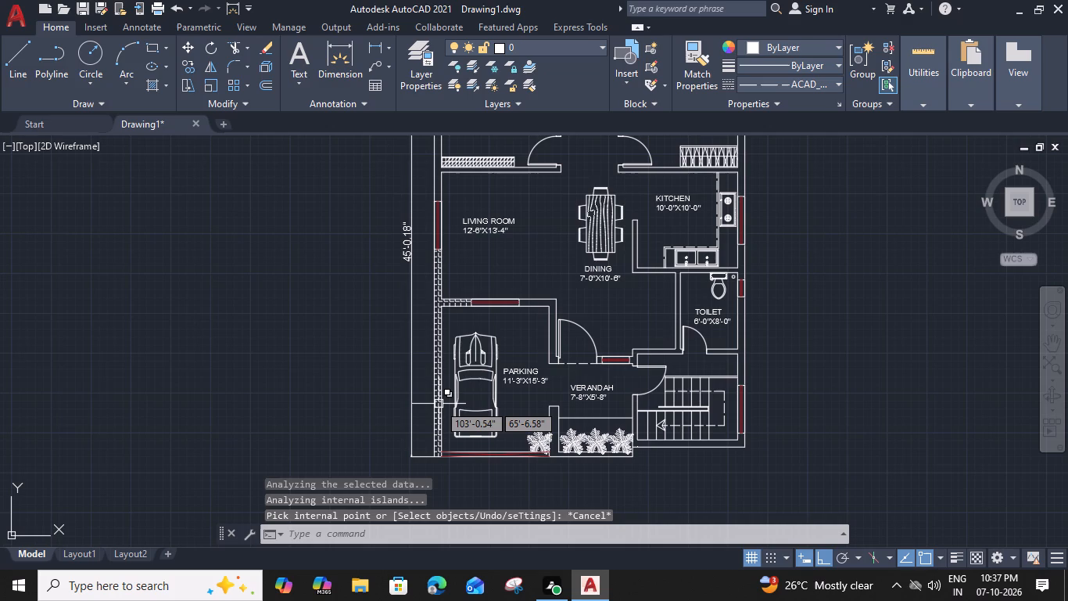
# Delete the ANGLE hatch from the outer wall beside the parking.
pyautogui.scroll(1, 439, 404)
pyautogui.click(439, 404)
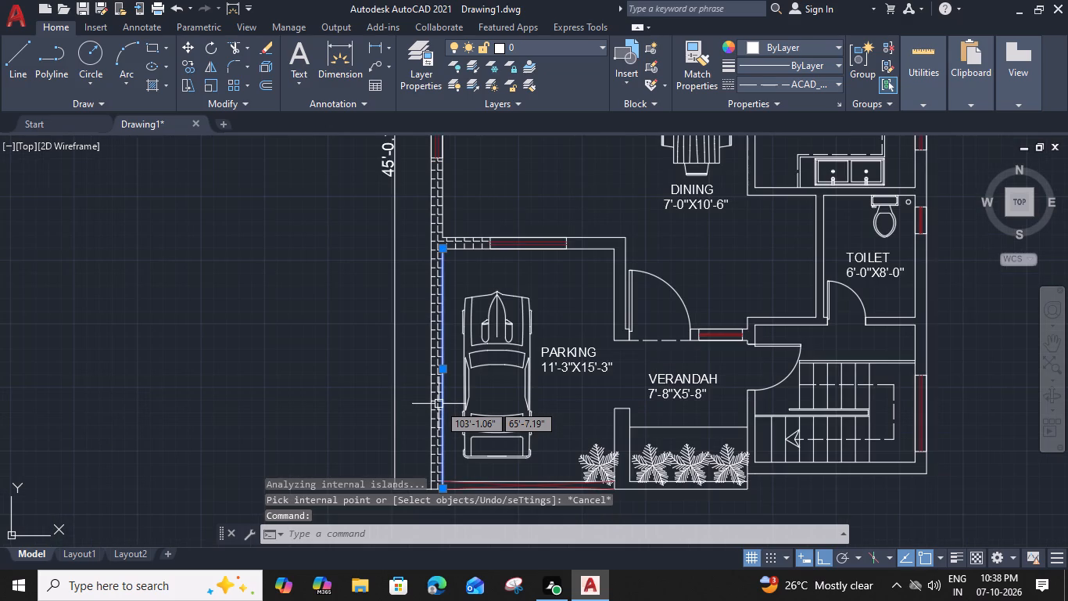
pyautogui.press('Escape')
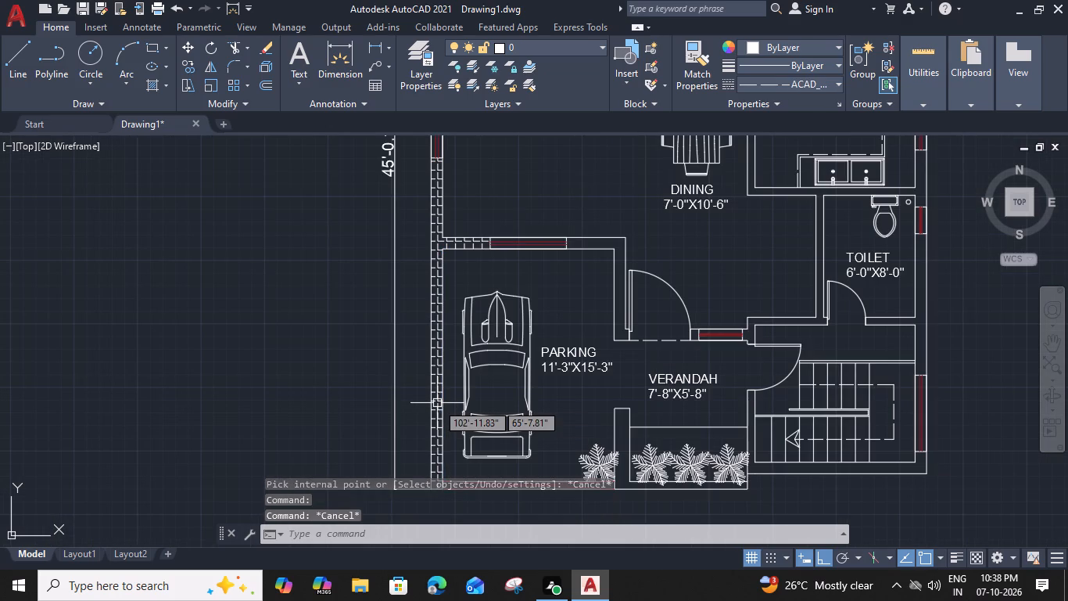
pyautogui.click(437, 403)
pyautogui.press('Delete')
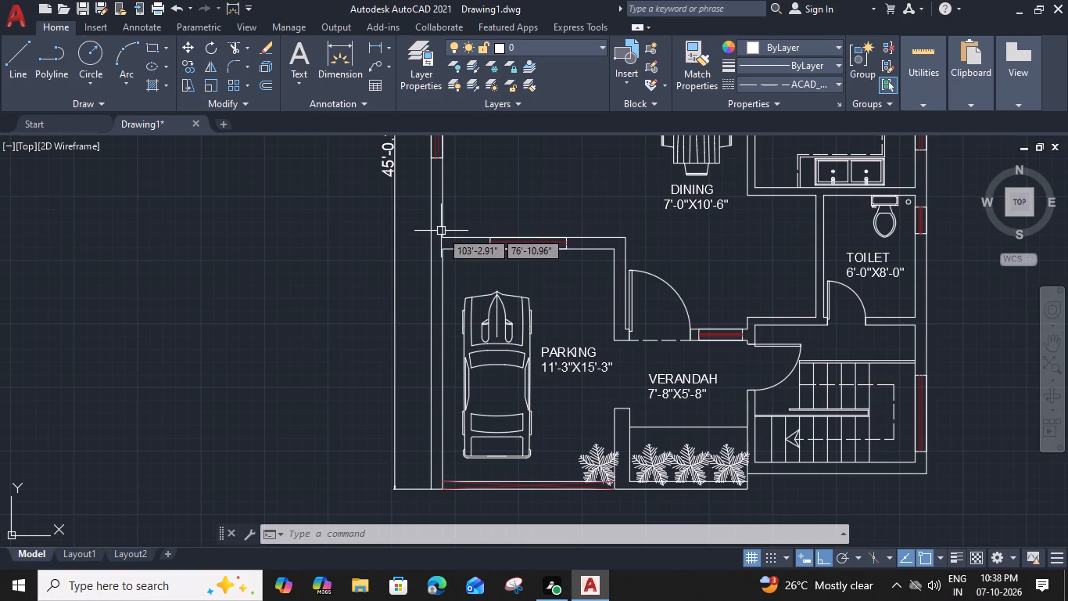
# Hatch the parking walls, the walls on both sides of the verandah window, and the connected kitchen and toilet walls with the ANSI32 pattern.
pyautogui.write('H')
pyautogui.press('space')
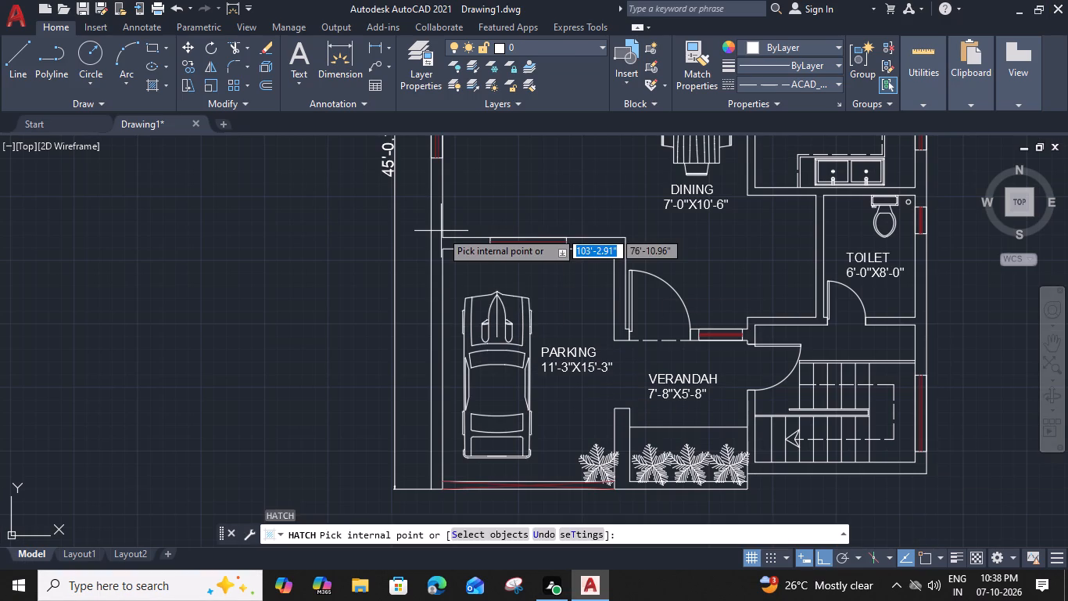
pyautogui.click(324, 52)
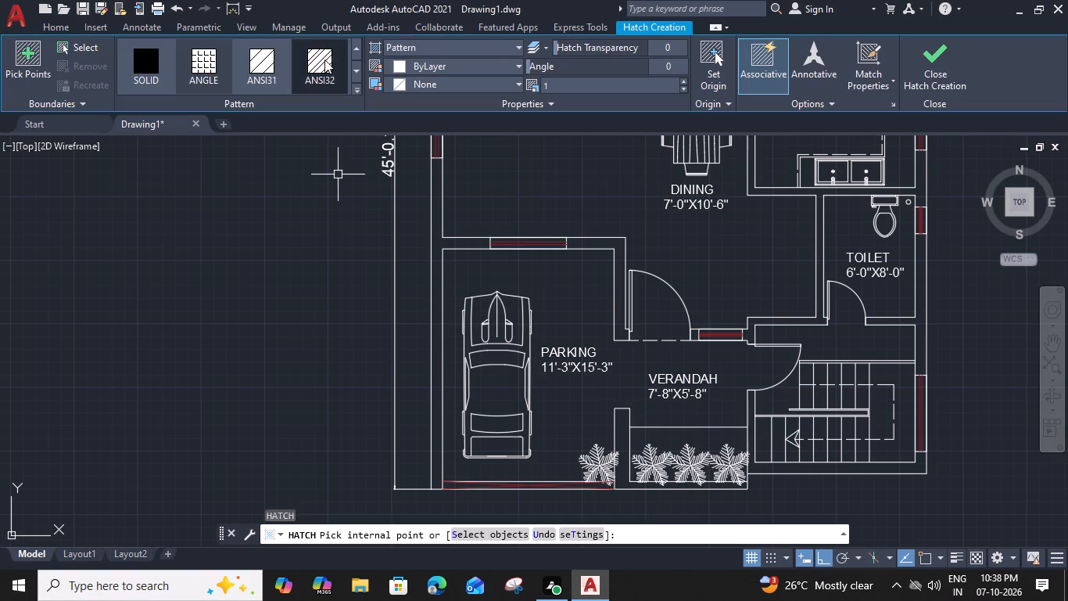
pyautogui.click(438, 243)
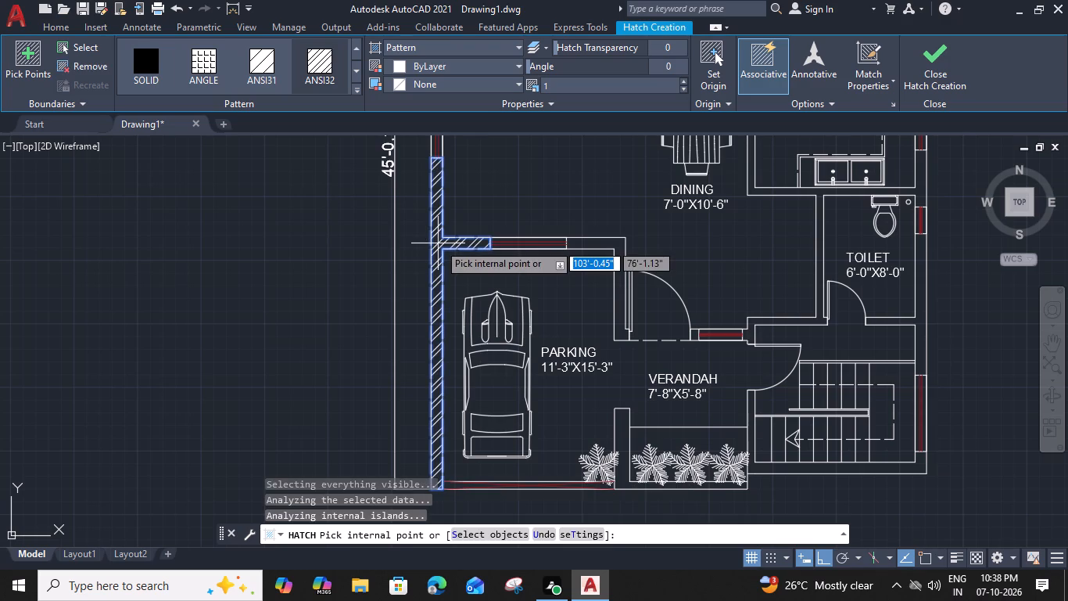
pyautogui.click(621, 247)
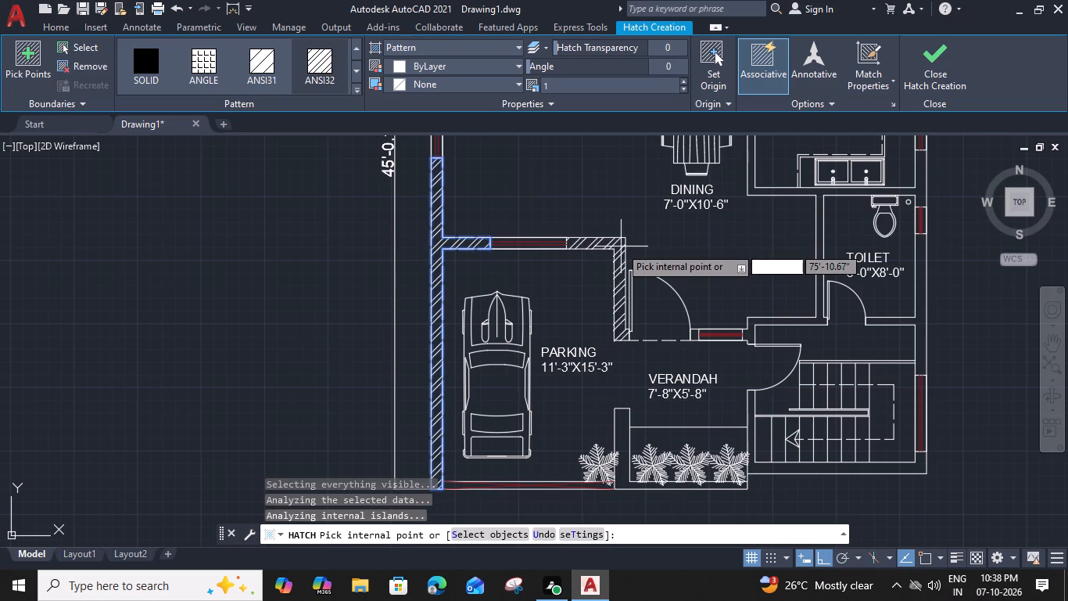
pyautogui.click(750, 333)
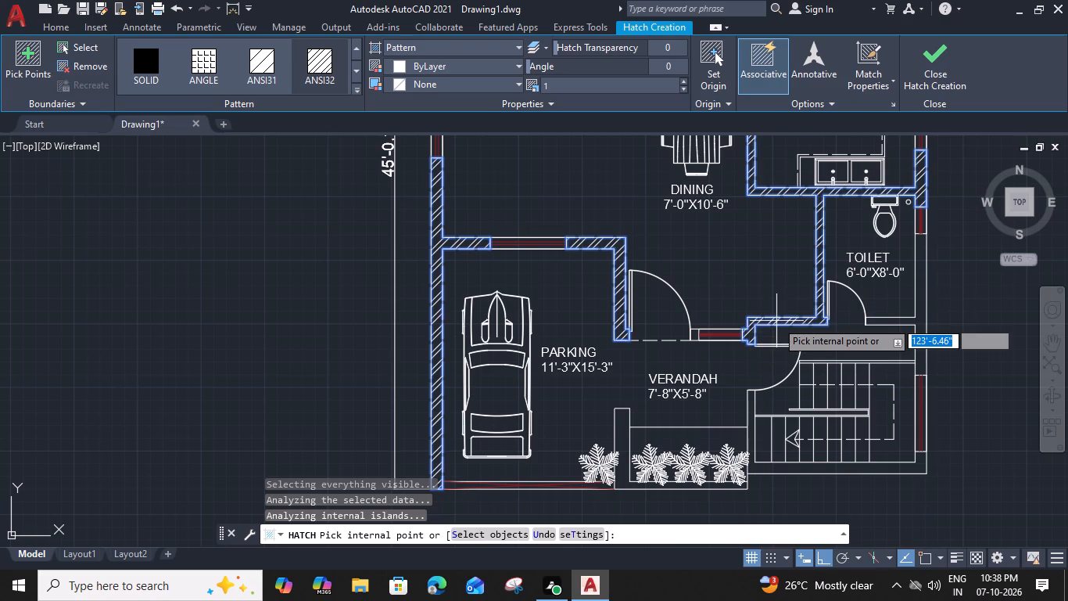
pyautogui.scroll(2, 703, 333)
pyautogui.click(680, 338)
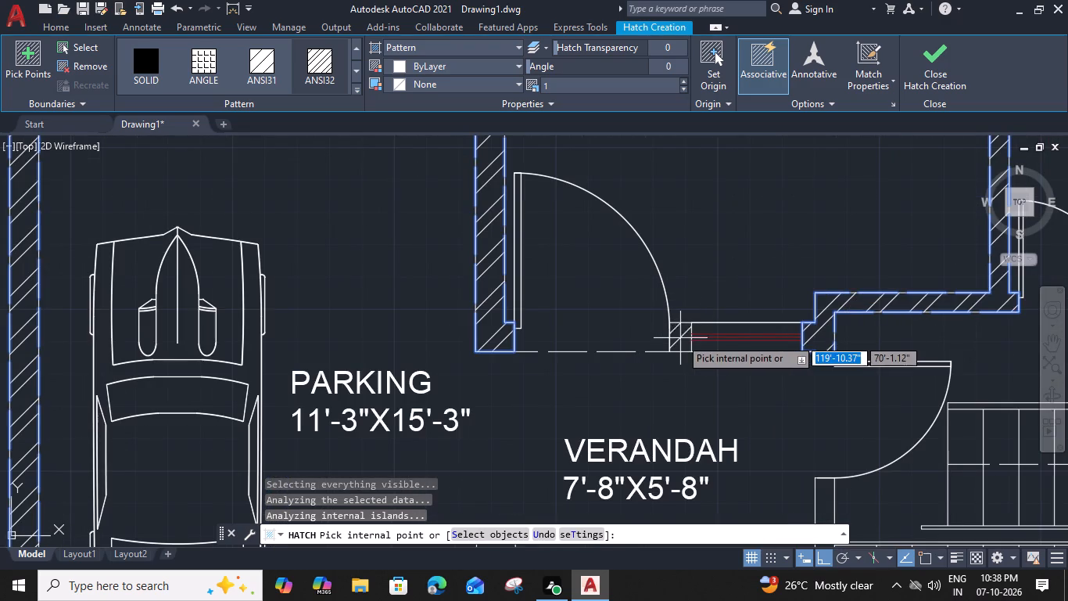
# Add the walls separating the two bedrooms from the living room and kitchen, with their adjoining outer walls, to the hatch.
pyautogui.moveTo(690, 271); pyautogui.dragTo(688, 357, button='middle')
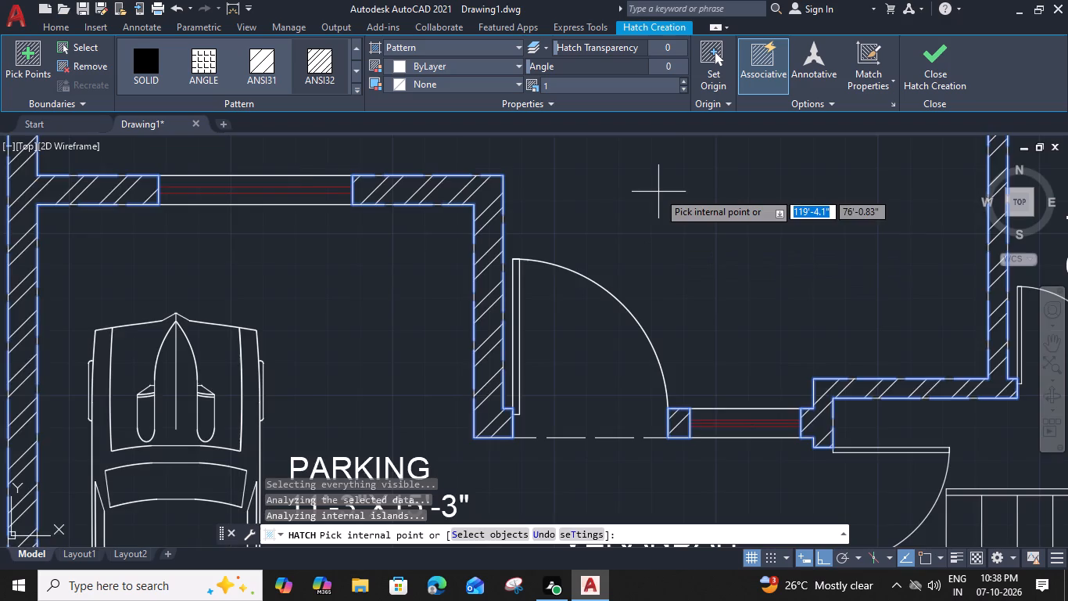
pyautogui.scroll(-3, 658, 196)
pyautogui.moveTo(678, 225); pyautogui.dragTo(661, 401, button='middle')
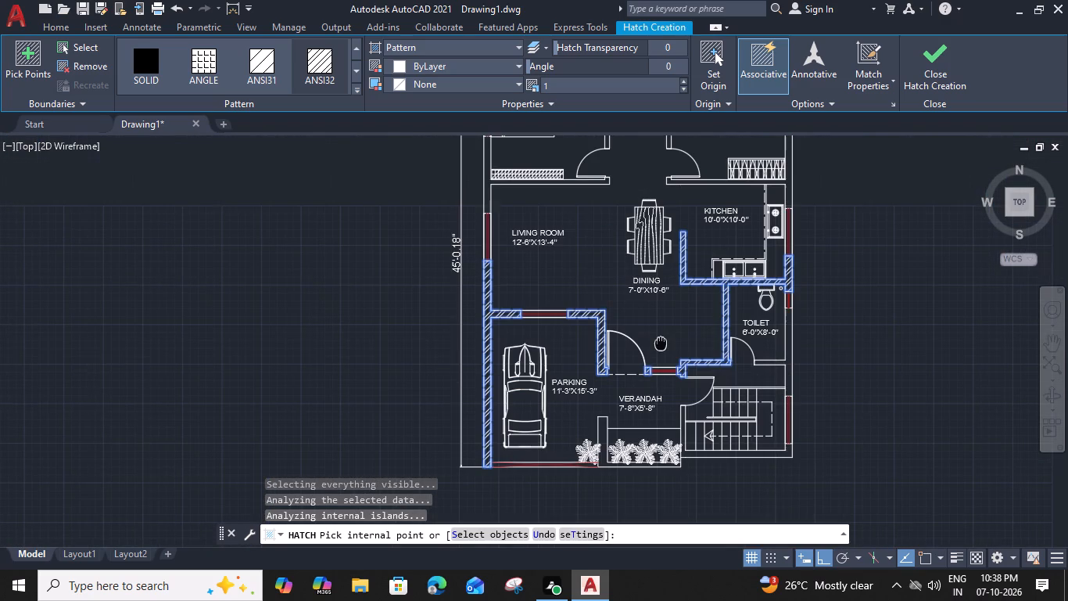
pyautogui.click(486, 252)
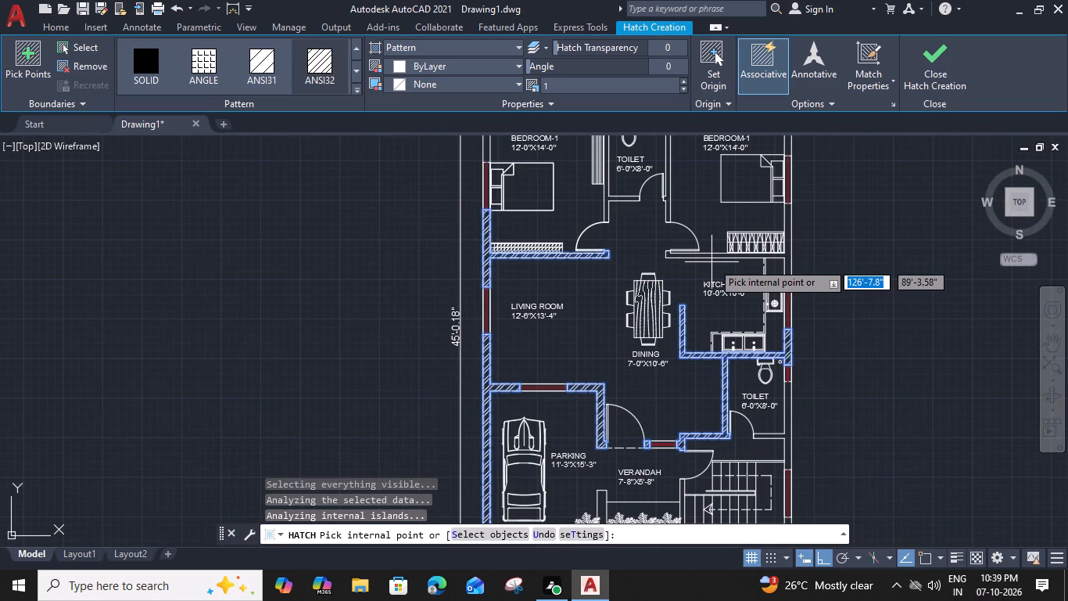
pyautogui.click(788, 257)
# Add the rear outer wall segments and corners of both bedrooms, plus the walls around the toilet between them, to the hatch.
pyautogui.moveTo(565, 272); pyautogui.dragTo(568, 284, button='middle')
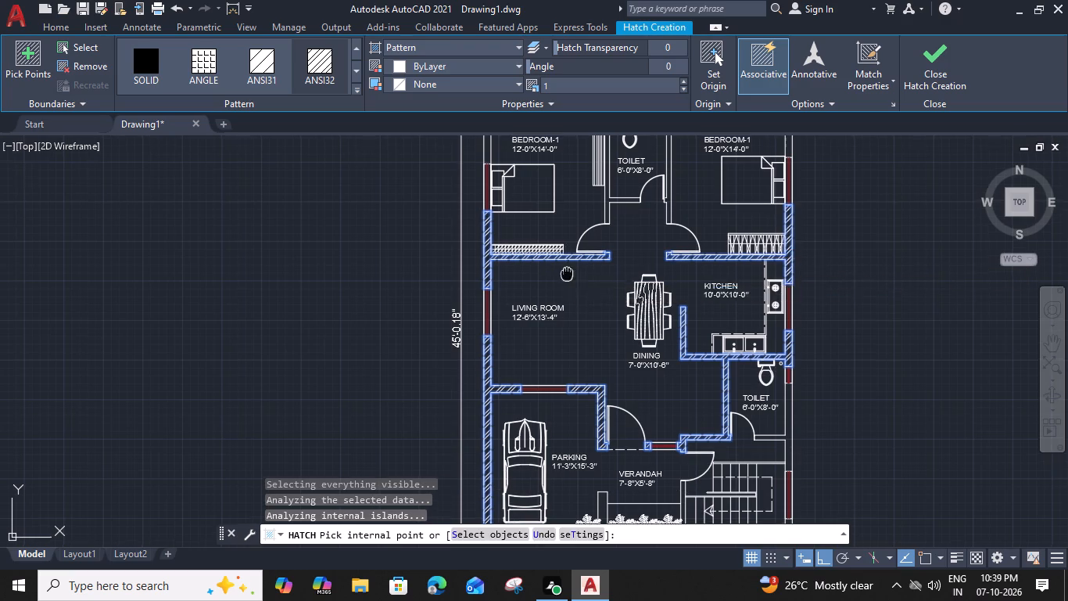
pyautogui.moveTo(568, 284); pyautogui.dragTo(578, 417, button='middle')
pyautogui.click(500, 271)
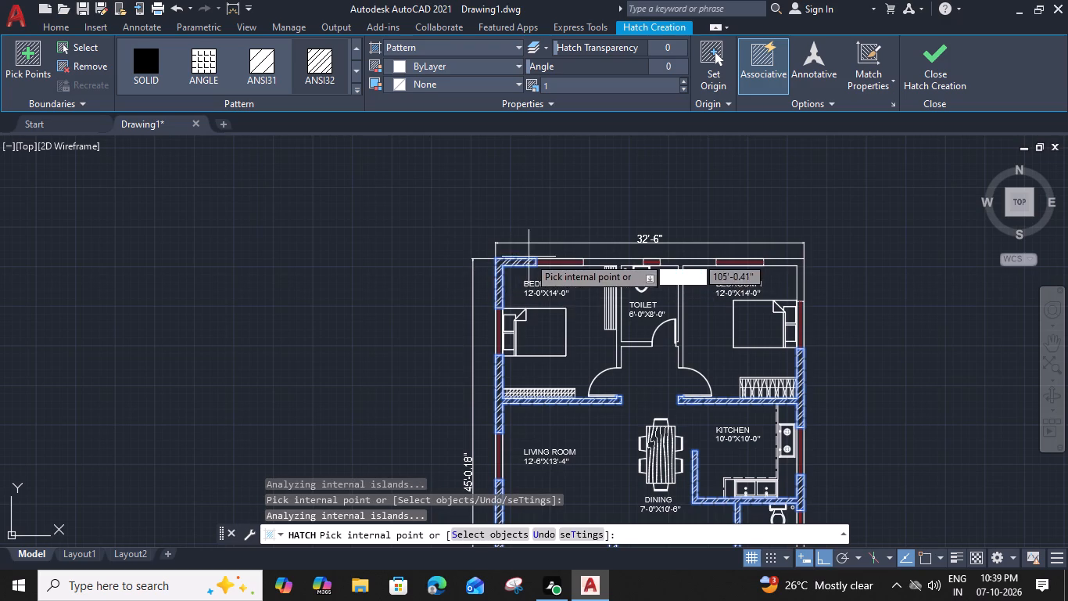
pyautogui.click(618, 261)
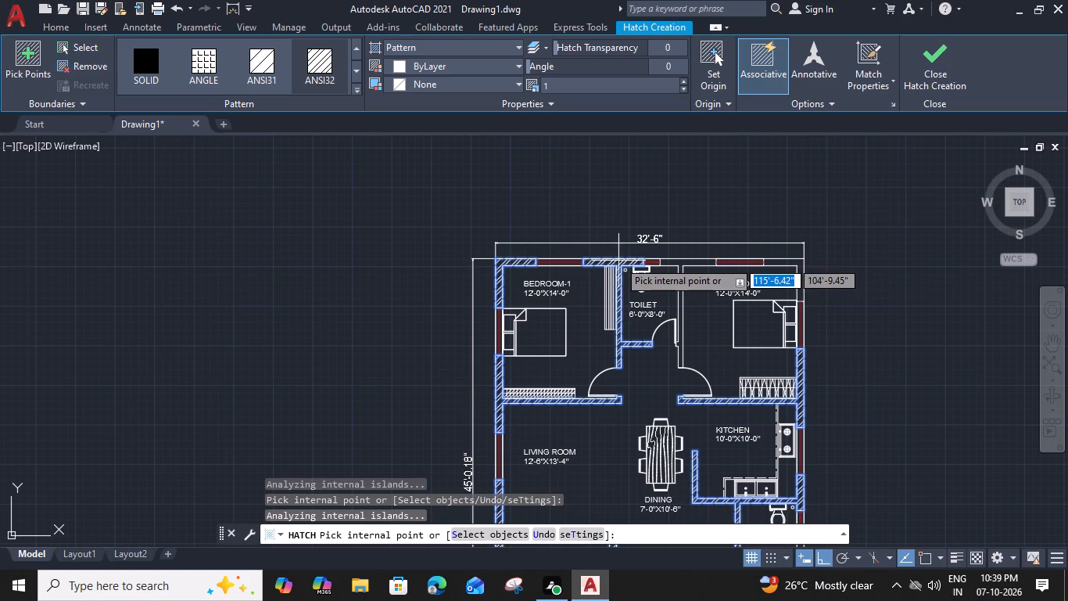
pyautogui.click(683, 263)
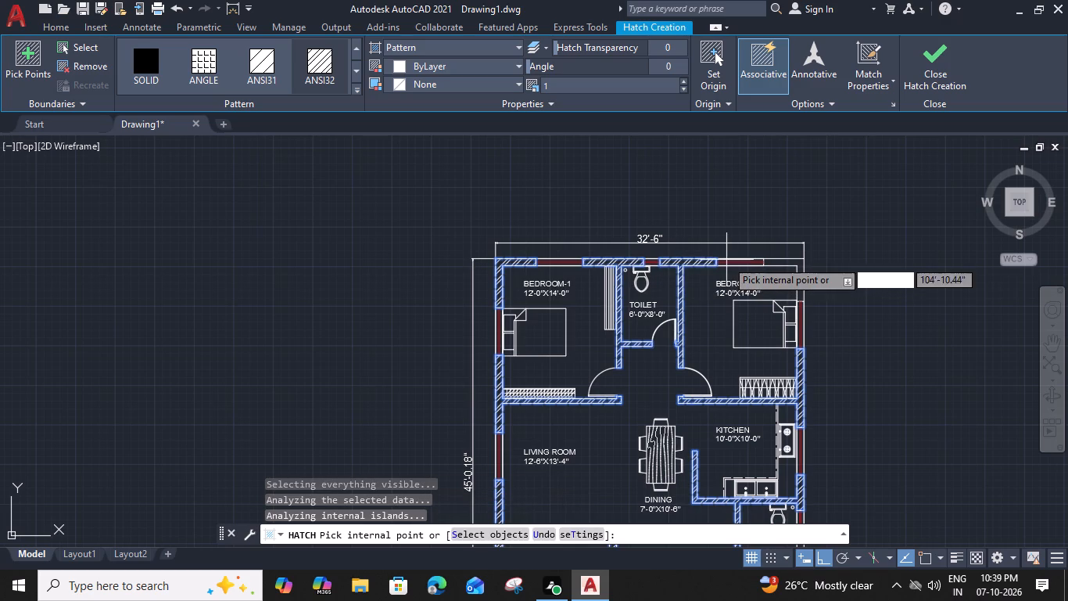
pyautogui.click(794, 264)
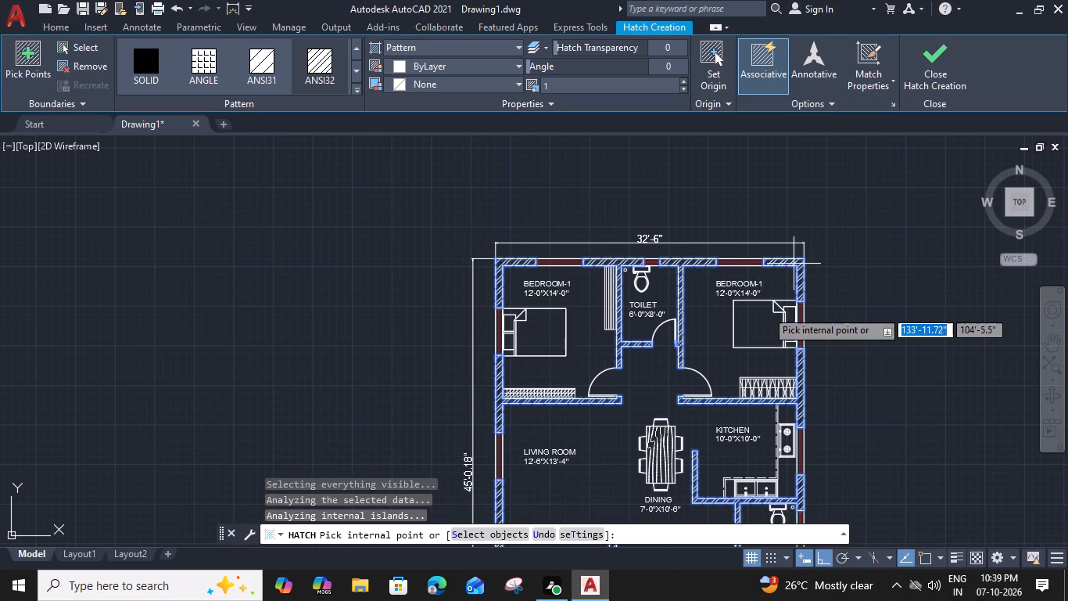
# Add the outer and doorway walls of the toilet beside the staircase, plus the staircase's front and verandah-side walls, to the hatch and finish it.
pyautogui.moveTo(689, 388); pyautogui.dragTo(631, 194, button='middle')
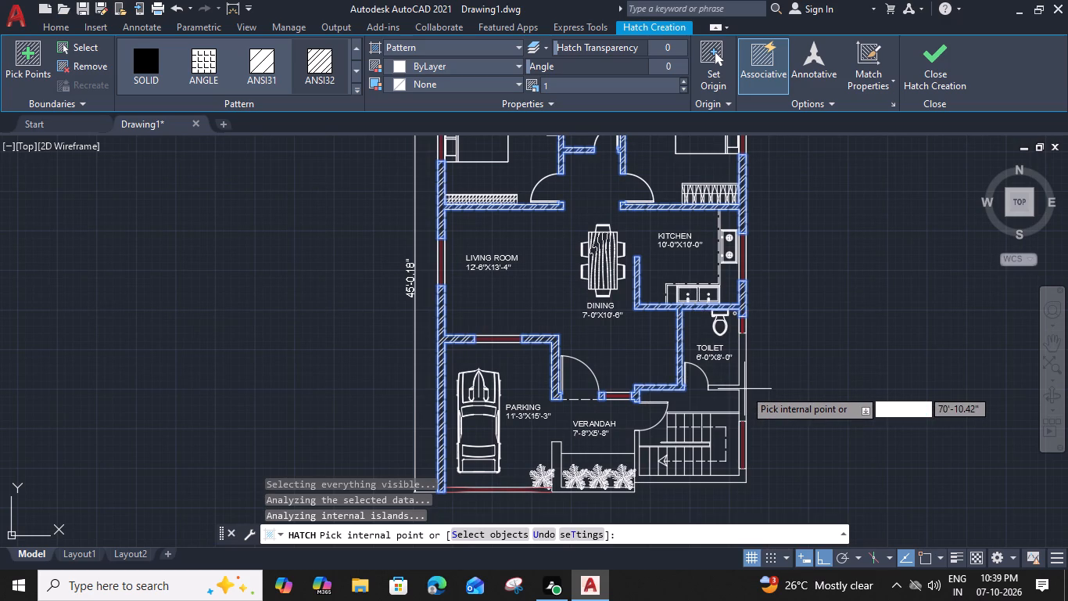
pyautogui.scroll(2, 745, 389)
pyautogui.click(744, 387)
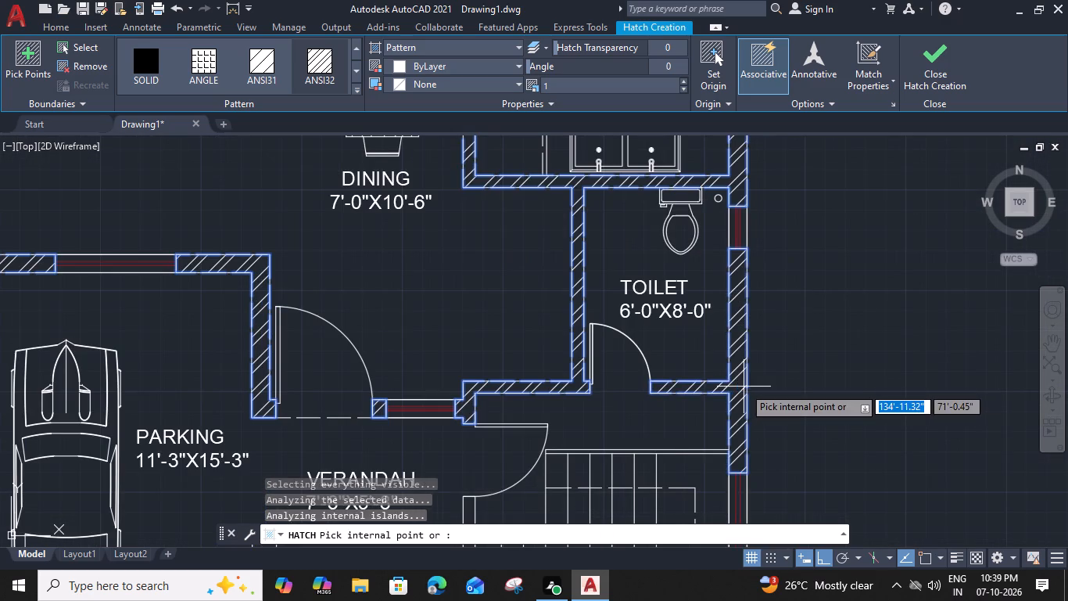
pyautogui.scroll(-2, 744, 387)
pyautogui.moveTo(695, 402); pyautogui.dragTo(712, 238, button='middle')
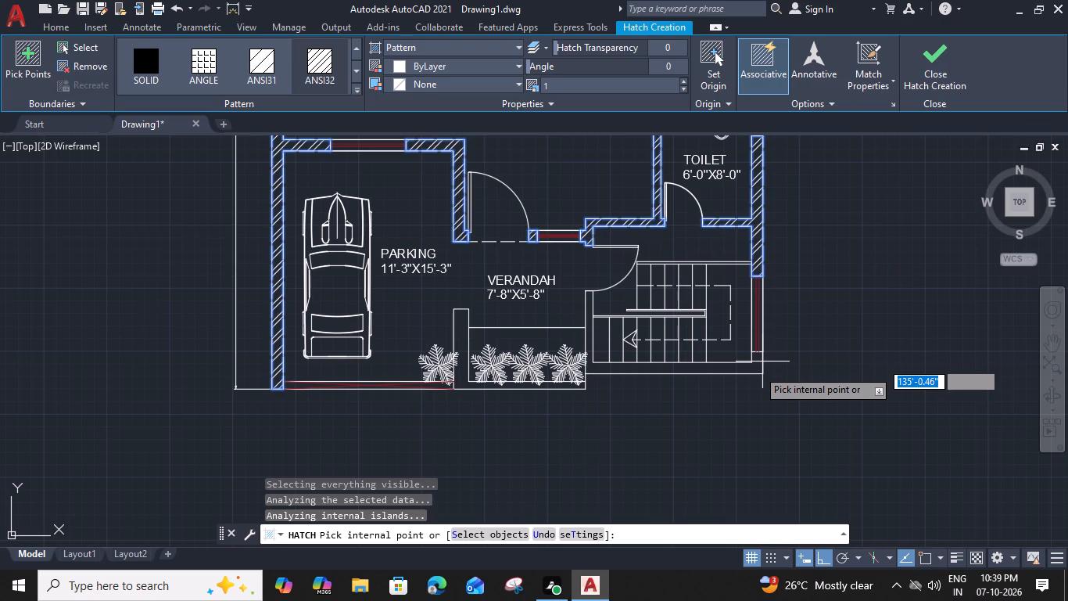
pyautogui.click(754, 369)
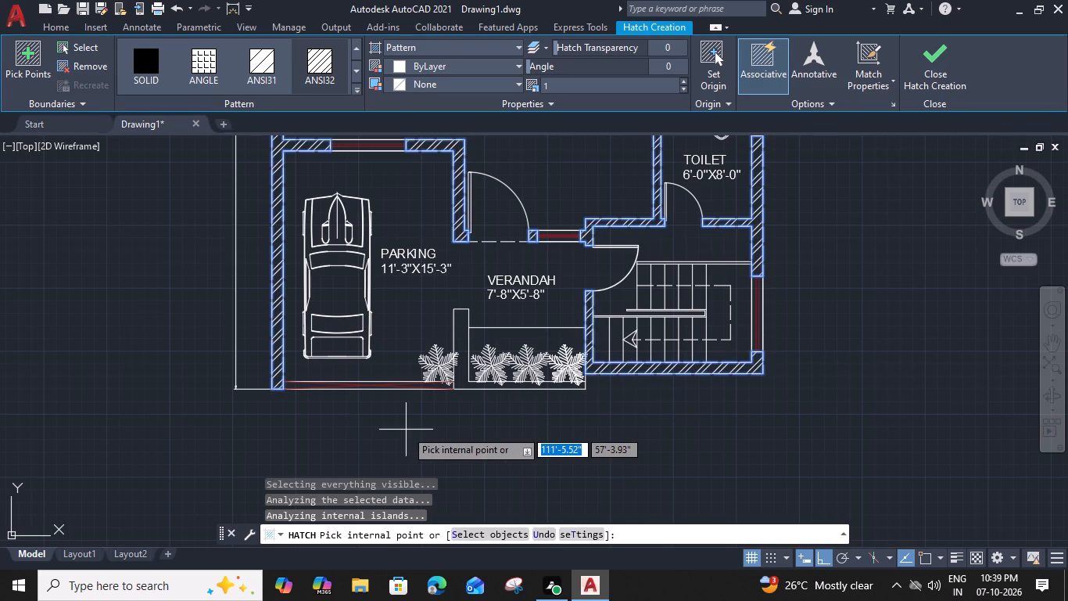
pyautogui.moveTo(389, 432); pyautogui.dragTo(591, 422, button='middle')
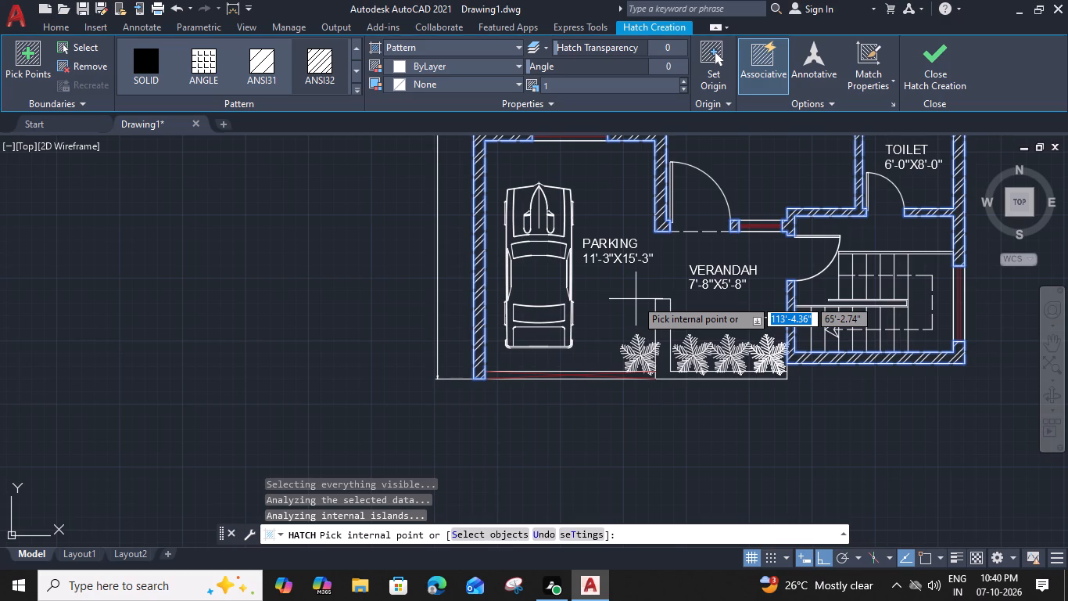
pyautogui.click(950, 59)
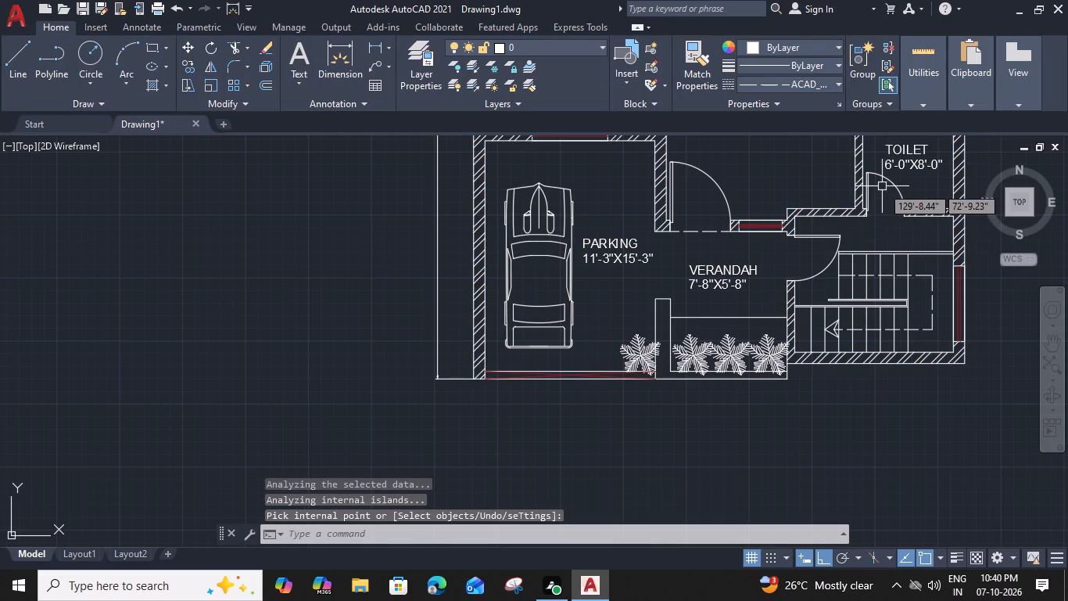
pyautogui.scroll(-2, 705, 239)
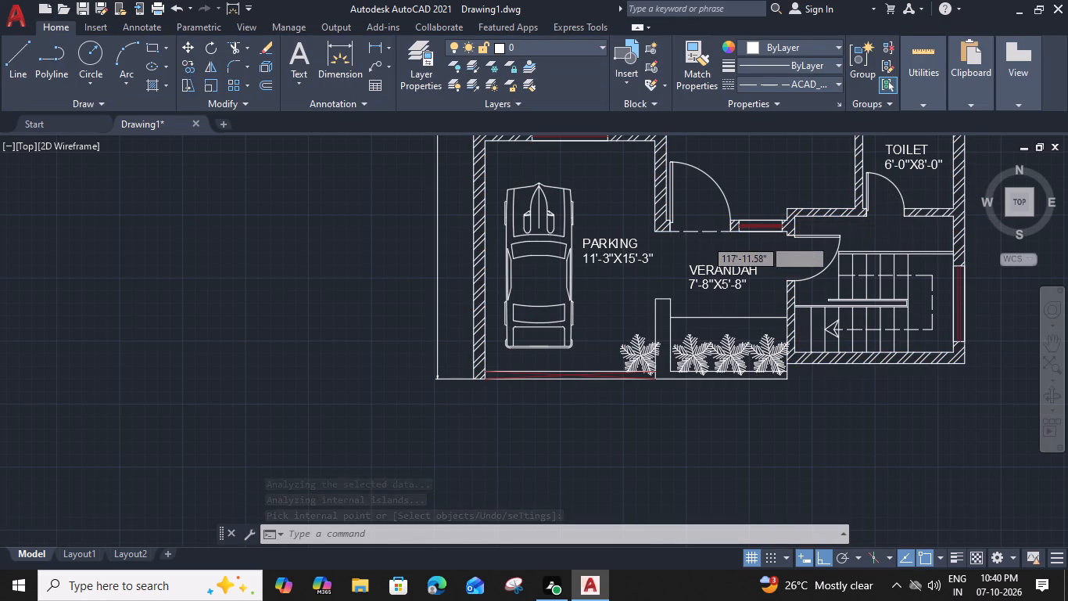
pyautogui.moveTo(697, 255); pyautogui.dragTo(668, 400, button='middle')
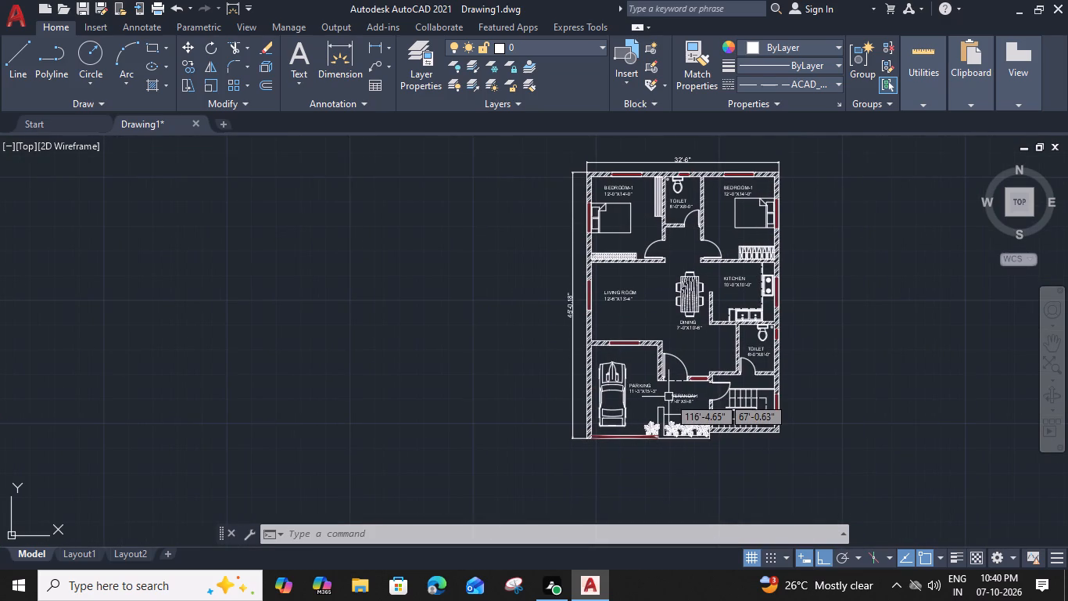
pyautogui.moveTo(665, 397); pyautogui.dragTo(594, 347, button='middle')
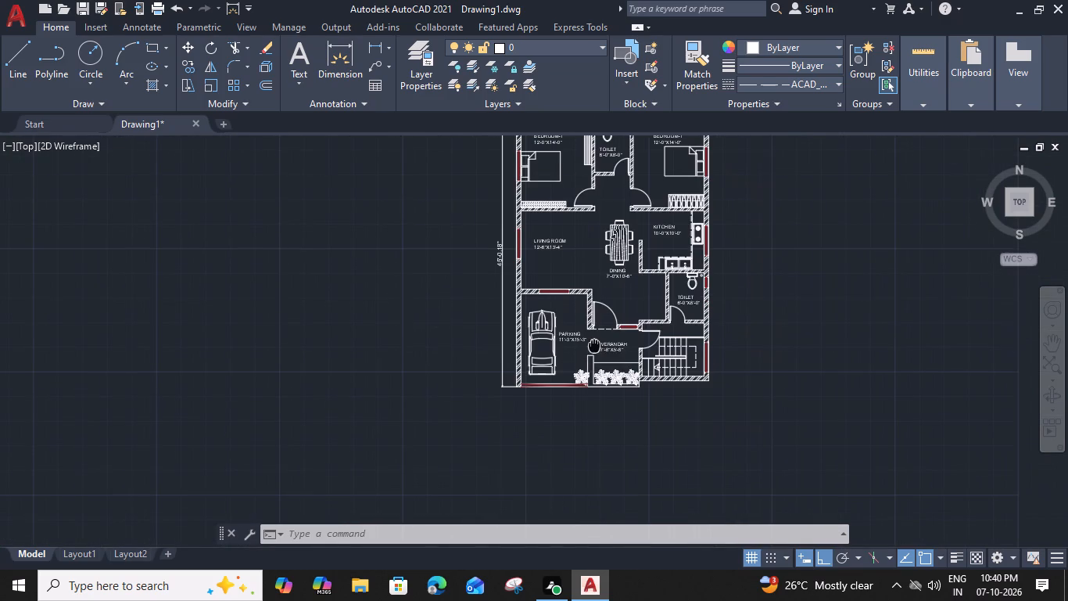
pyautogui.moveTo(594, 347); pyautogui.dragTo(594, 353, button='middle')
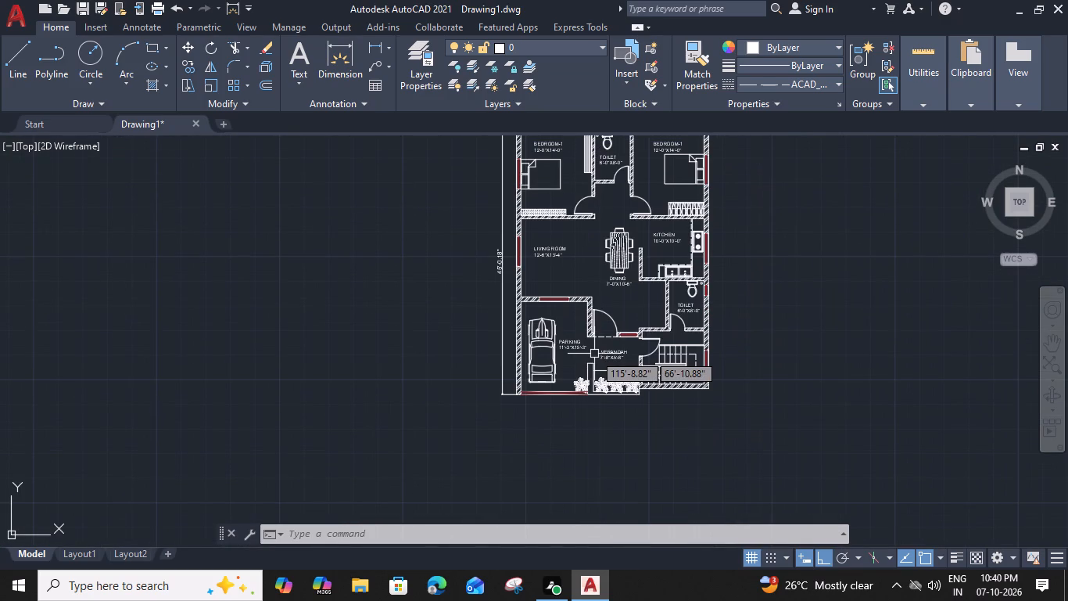
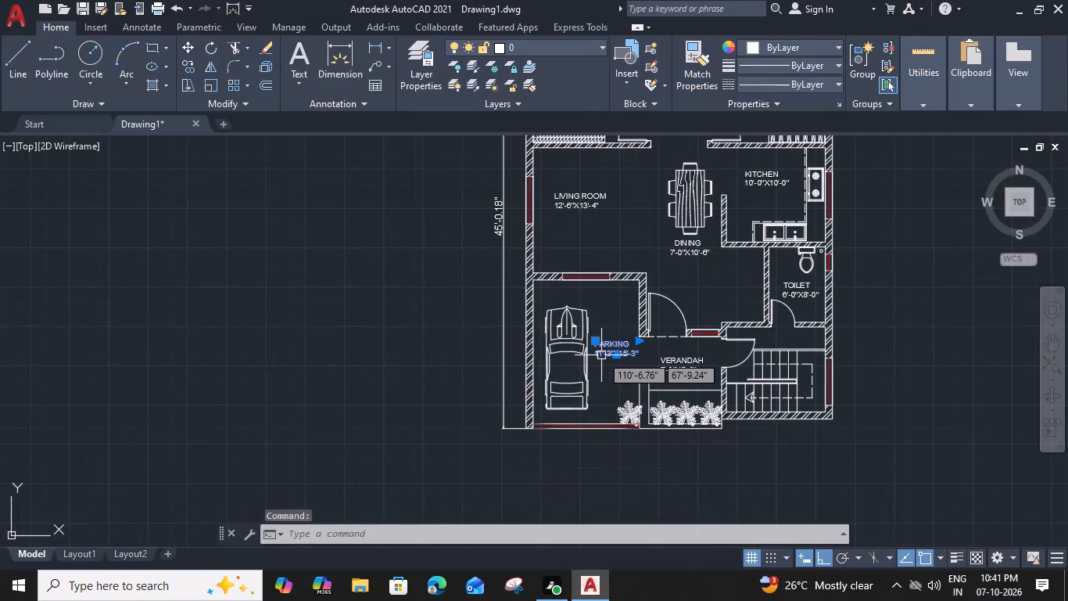
# Copy the PARKING room label straight down to just below the front edge of the floor plan.
pyautogui.write('CO')
pyautogui.press('space')
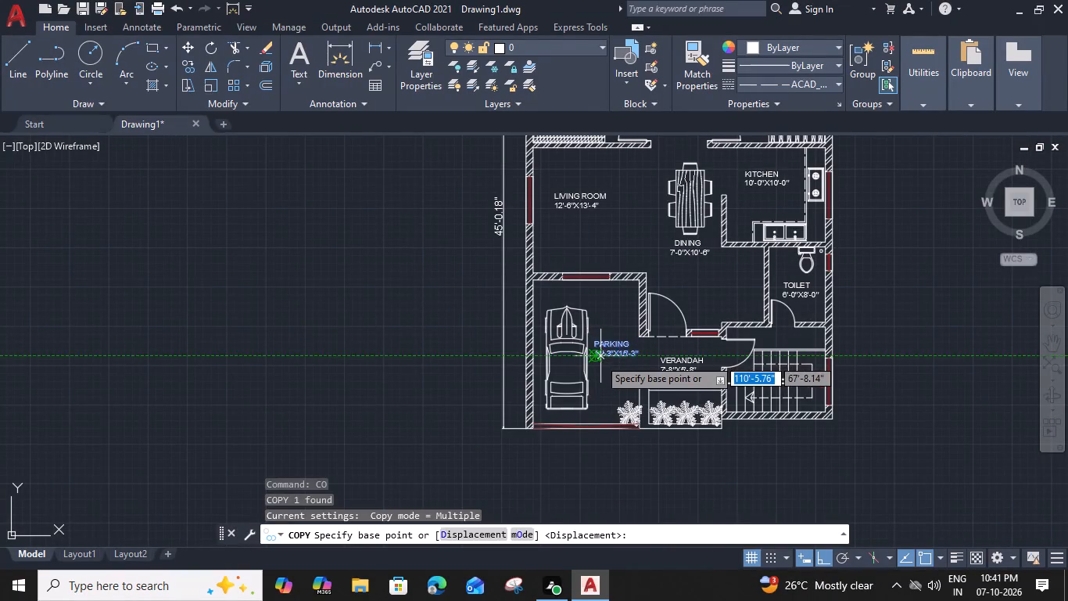
pyautogui.click(598, 358)
pyautogui.click(593, 459)
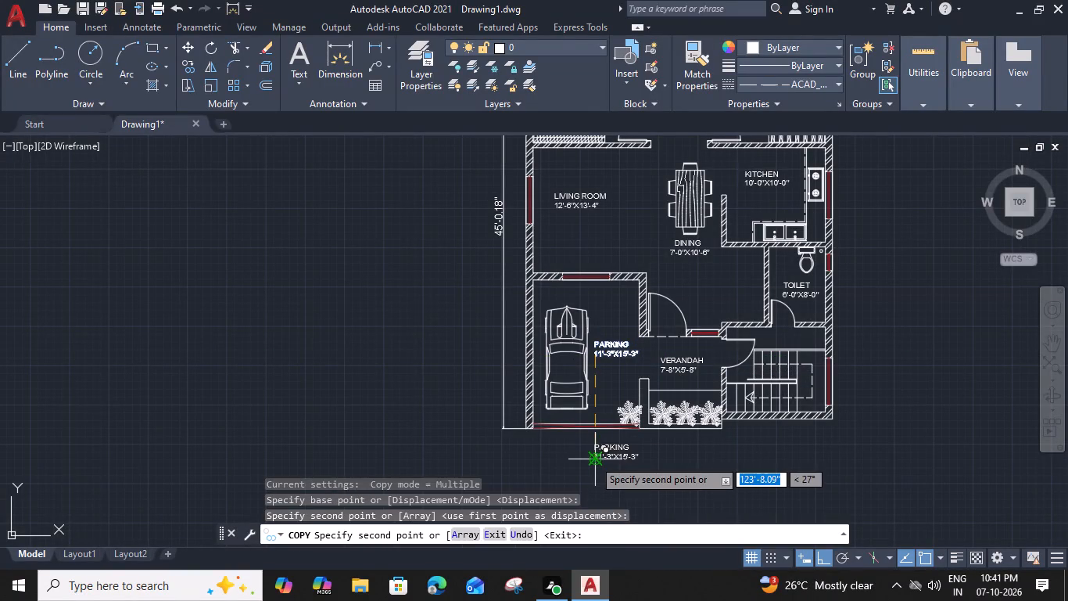
pyautogui.press('Escape')
# Widen the copied label's text box and replace its text with the title GROUND FLOOR PLAN.
pyautogui.doubleClick(604, 453)
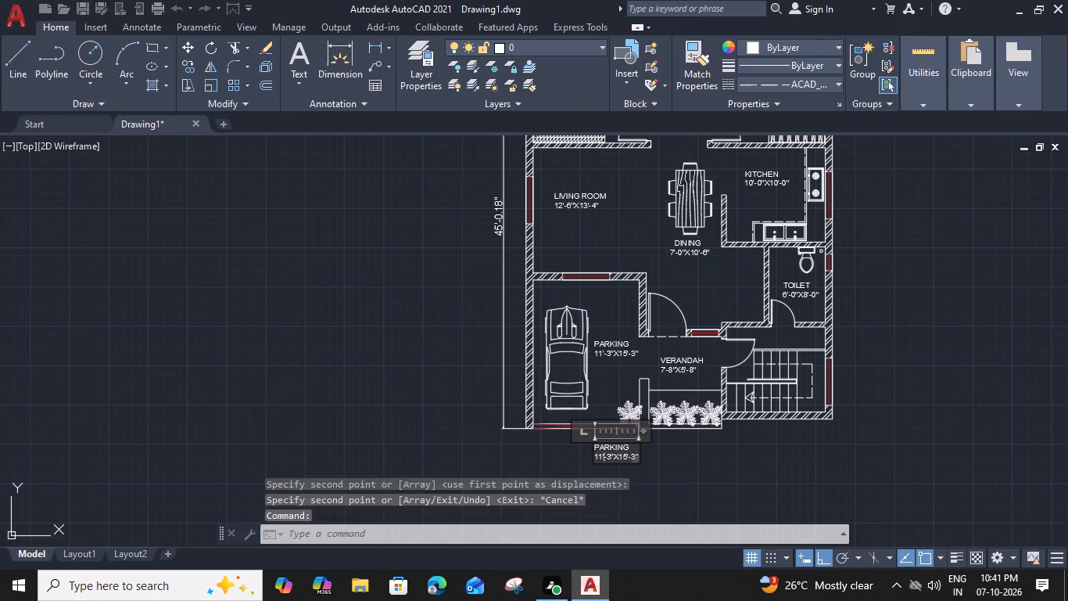
pyautogui.moveTo(640, 433); pyautogui.dragTo(683, 434)
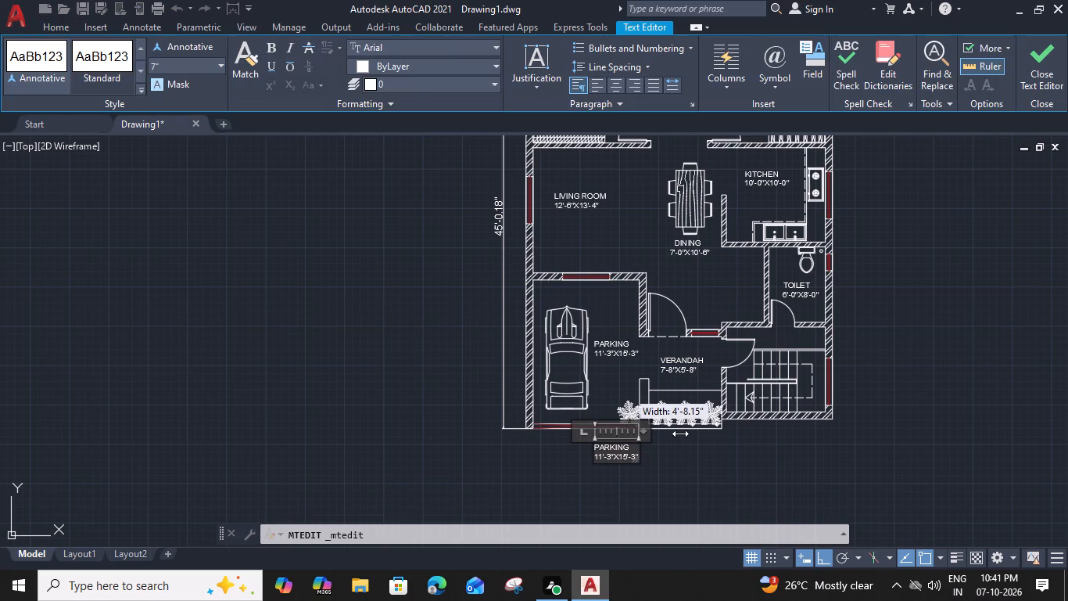
pyautogui.moveTo(643, 455); pyautogui.dragTo(553, 439)
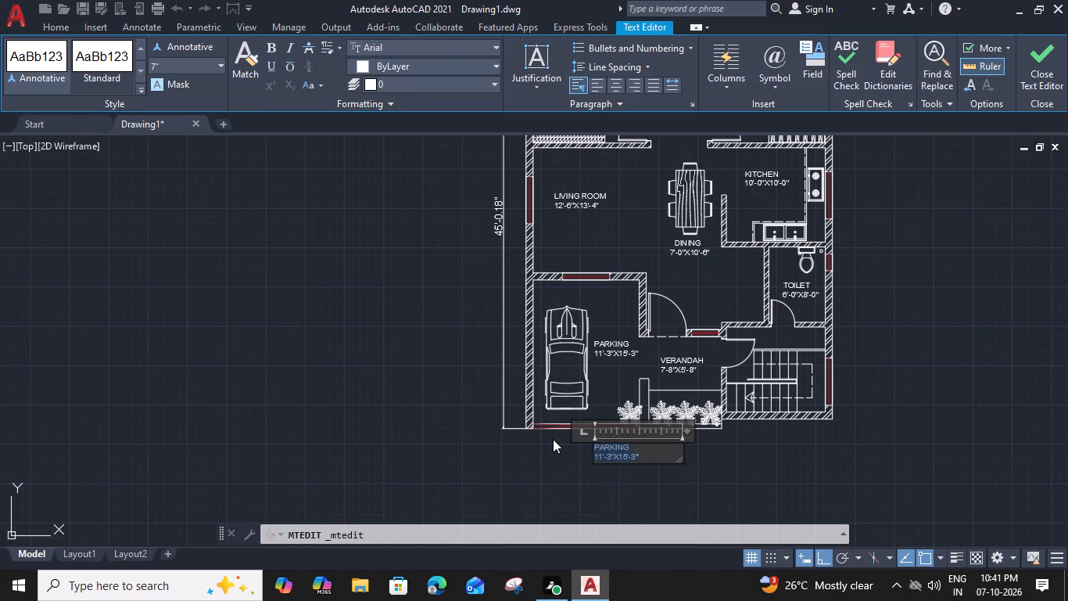
pyautogui.write('GROUND')
pyautogui.press('space')
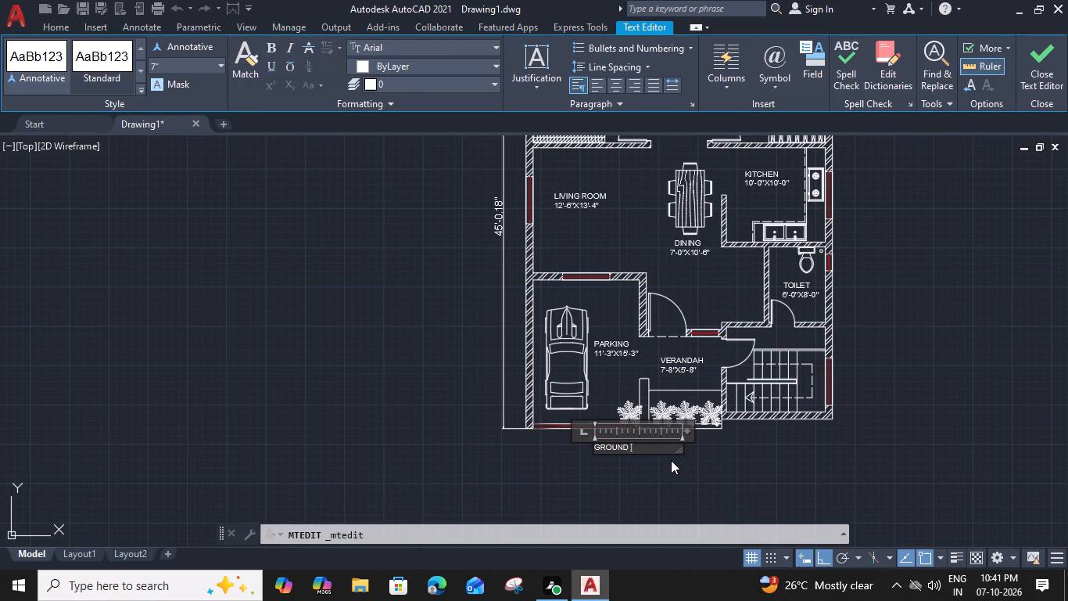
pyautogui.write('FLOOR')
pyautogui.scroll(2, 661, 452)
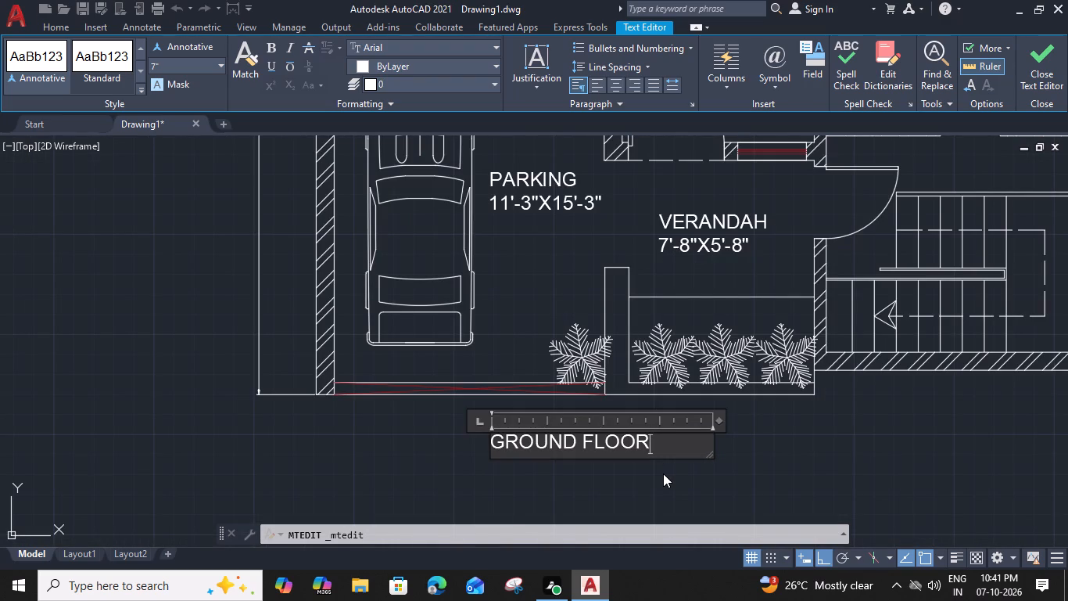
pyautogui.press('space')
pyautogui.write('PLAN')
pyautogui.click(736, 455)
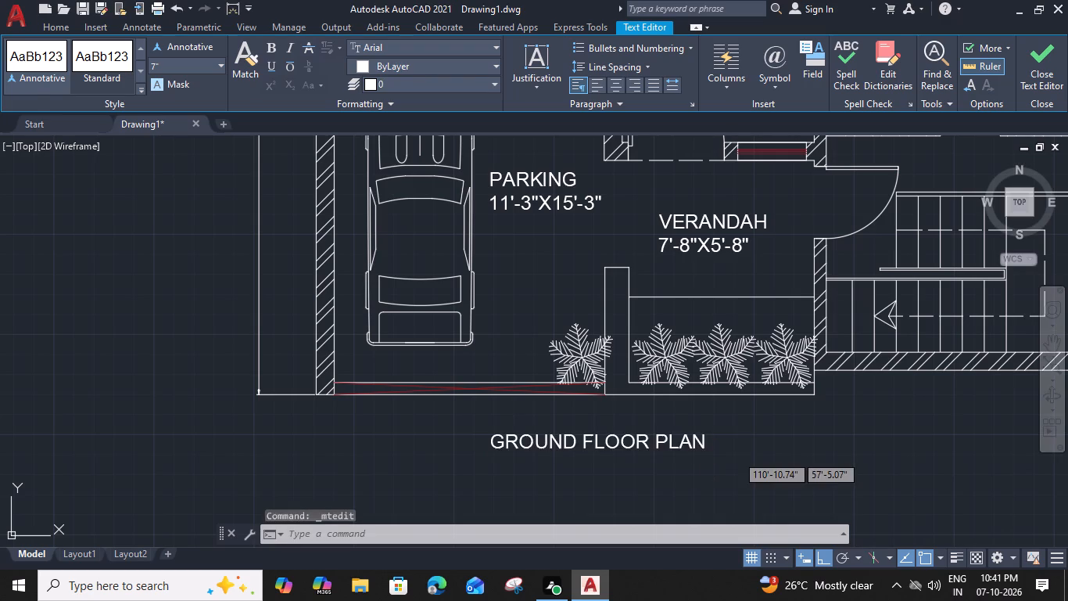
# Review the whole floor plan, from the title and parking area up to the bedrooms and overall dimensions.
pyautogui.scroll(-1, 736, 455)
pyautogui.moveTo(736, 455); pyautogui.dragTo(636, 436, button='middle')
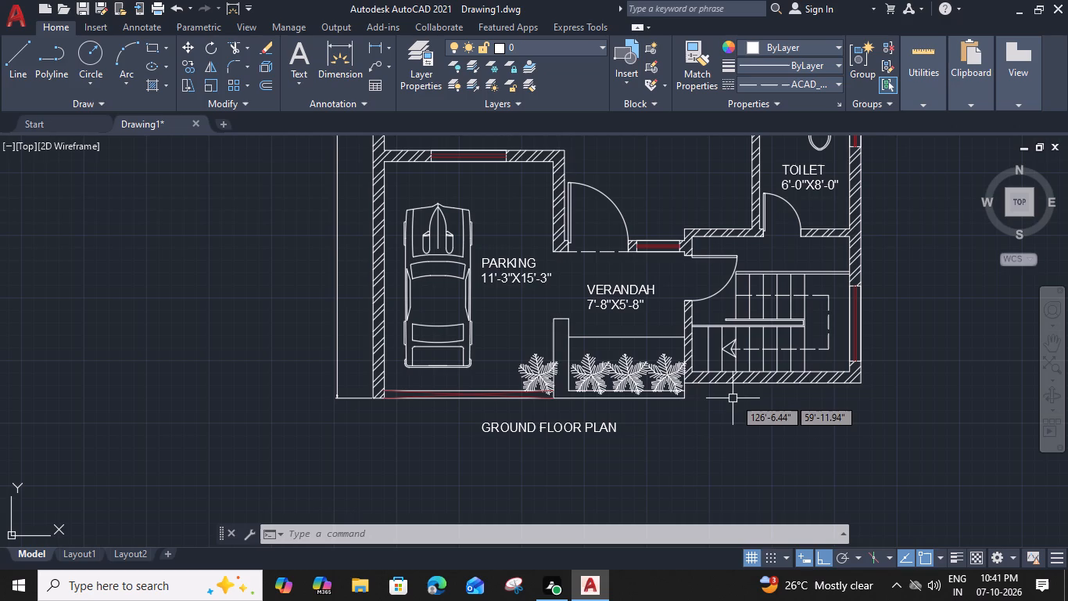
pyautogui.moveTo(721, 401); pyautogui.dragTo(629, 458, button='middle')
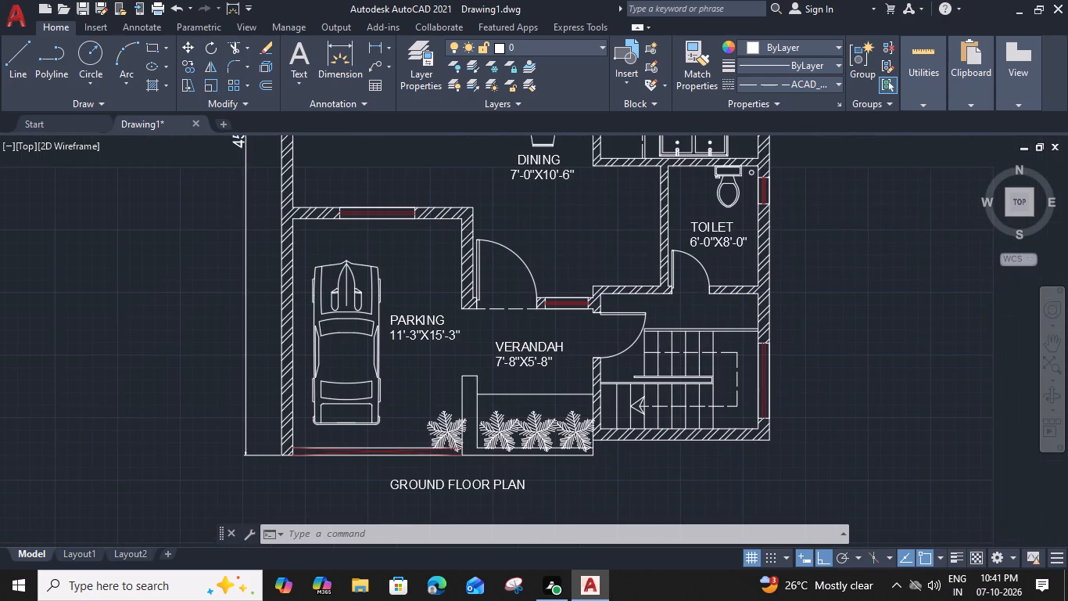
pyautogui.moveTo(540, 351); pyautogui.dragTo(583, 421, button='middle')
pyautogui.scroll(-1, 583, 421)
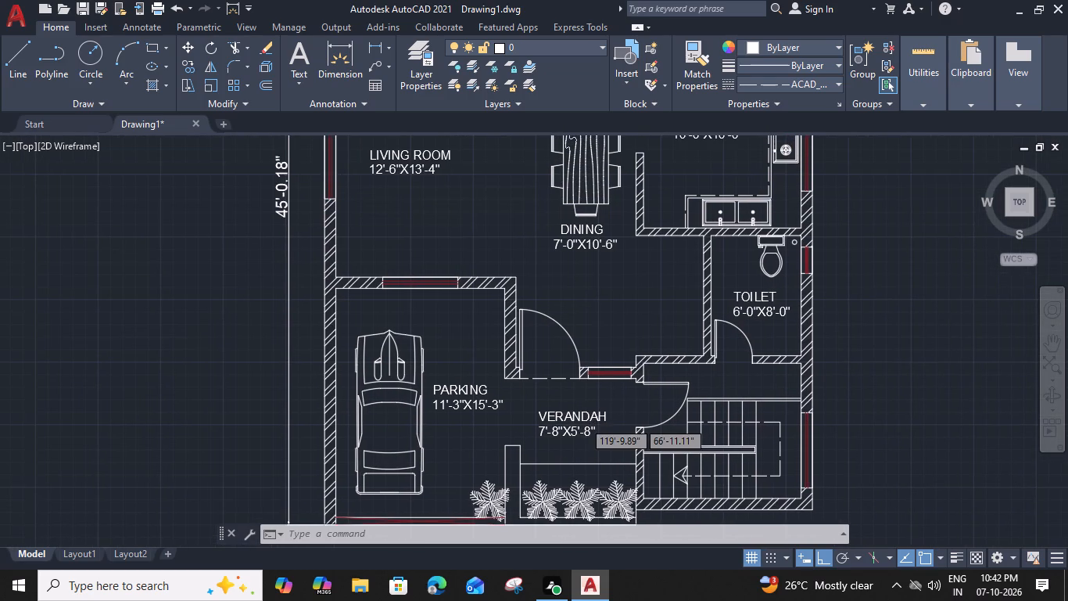
pyautogui.moveTo(583, 421); pyautogui.dragTo(572, 418, button='middle')
pyautogui.moveTo(598, 358); pyautogui.dragTo(598, 397, button='middle')
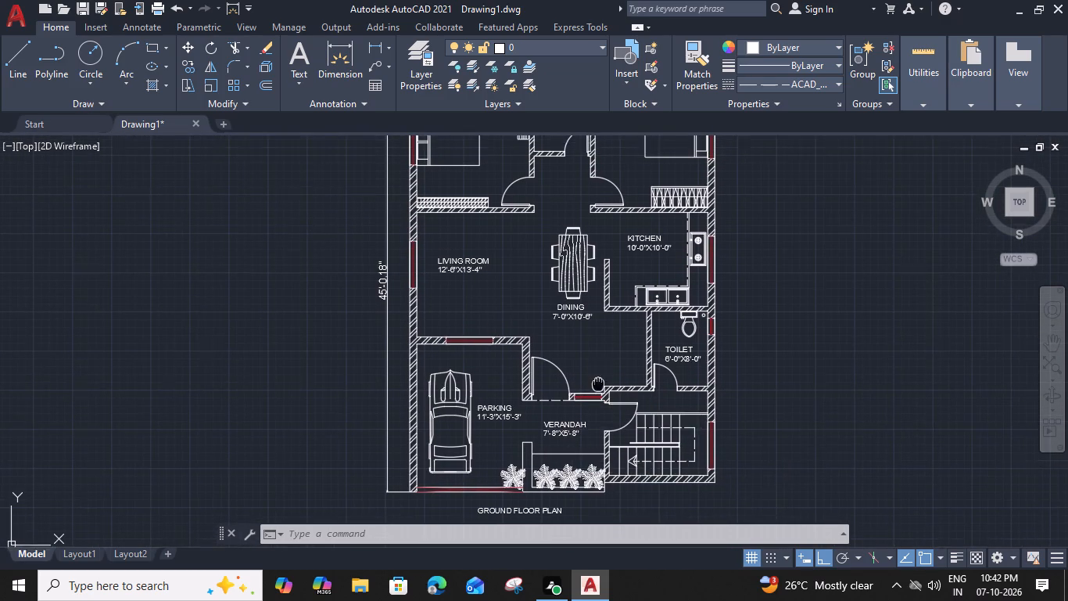
pyautogui.moveTo(598, 397); pyautogui.dragTo(597, 473, button='middle')
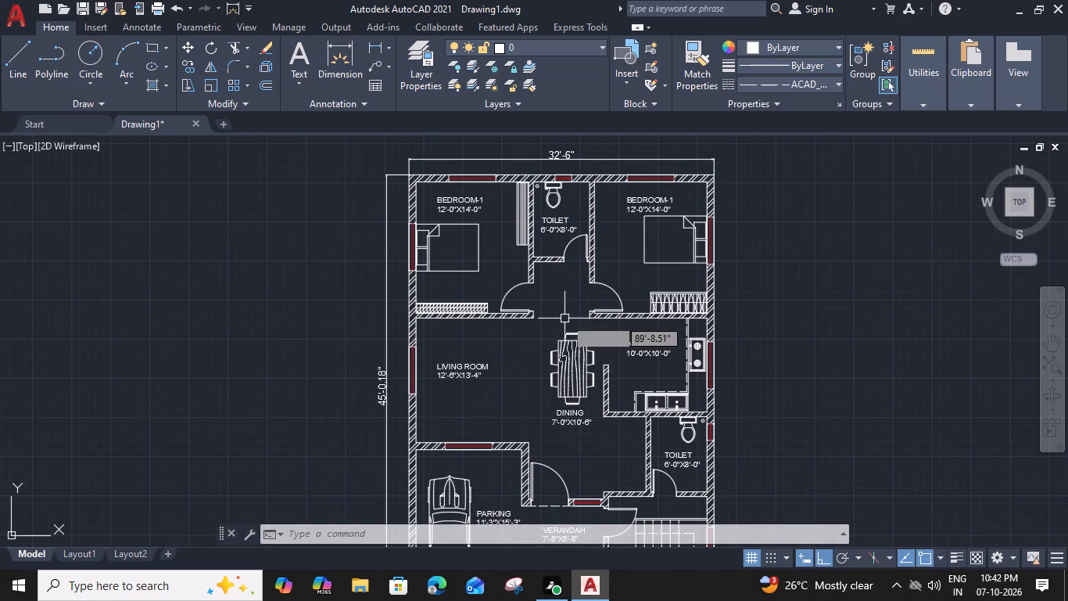
pyautogui.moveTo(567, 323); pyautogui.dragTo(545, 282, button='middle')
pyautogui.moveTo(565, 386); pyautogui.dragTo(566, 384, button='middle')
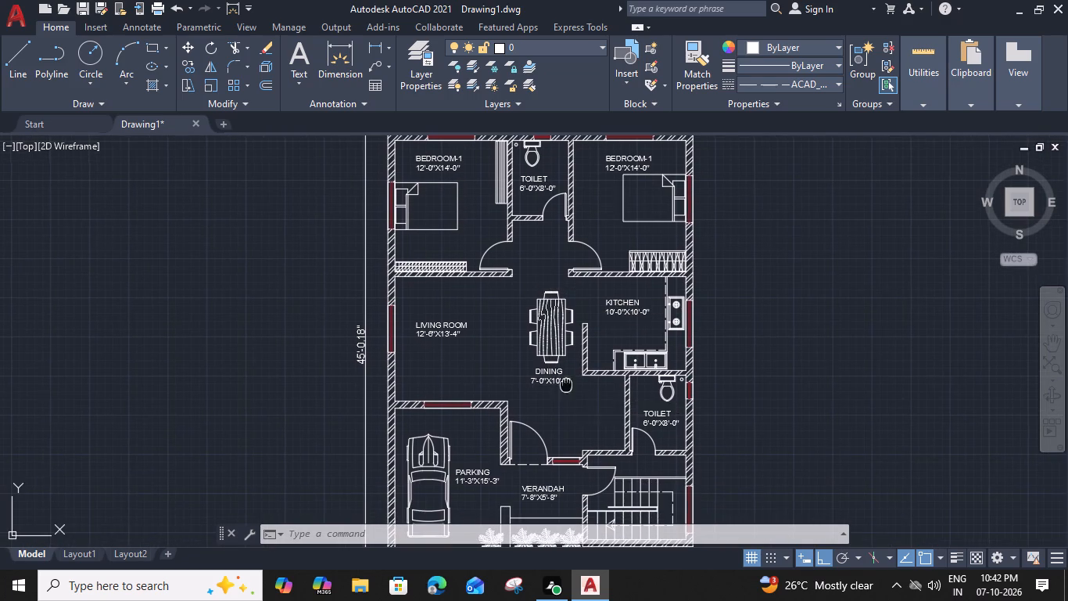
pyautogui.moveTo(566, 384); pyautogui.dragTo(555, 291, button='middle')
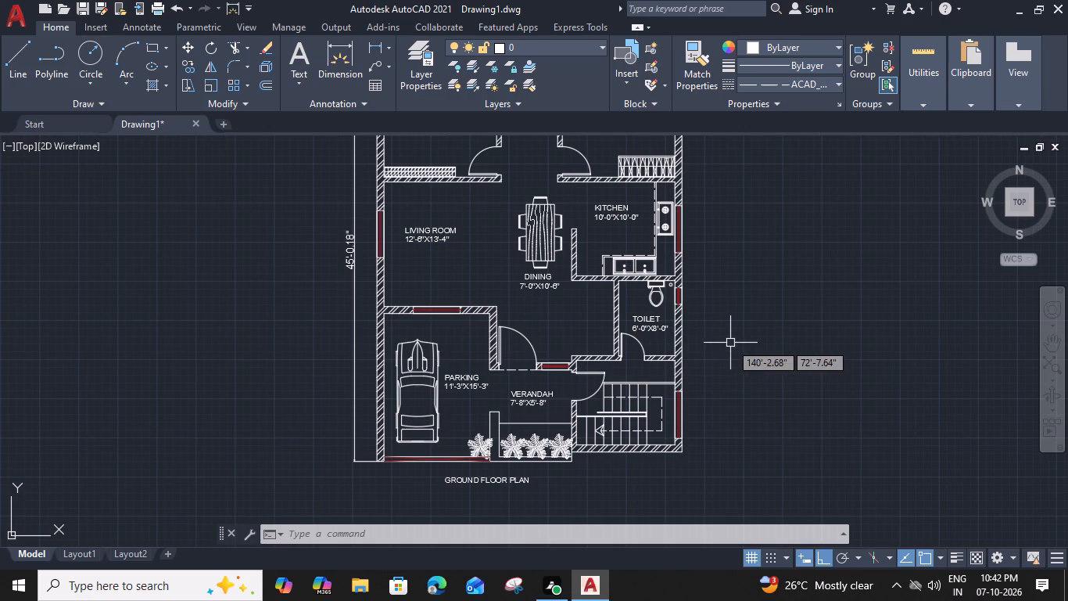
pyautogui.scroll(-2, 730, 300)
pyautogui.moveTo(726, 297); pyautogui.dragTo(615, 339, button='middle')
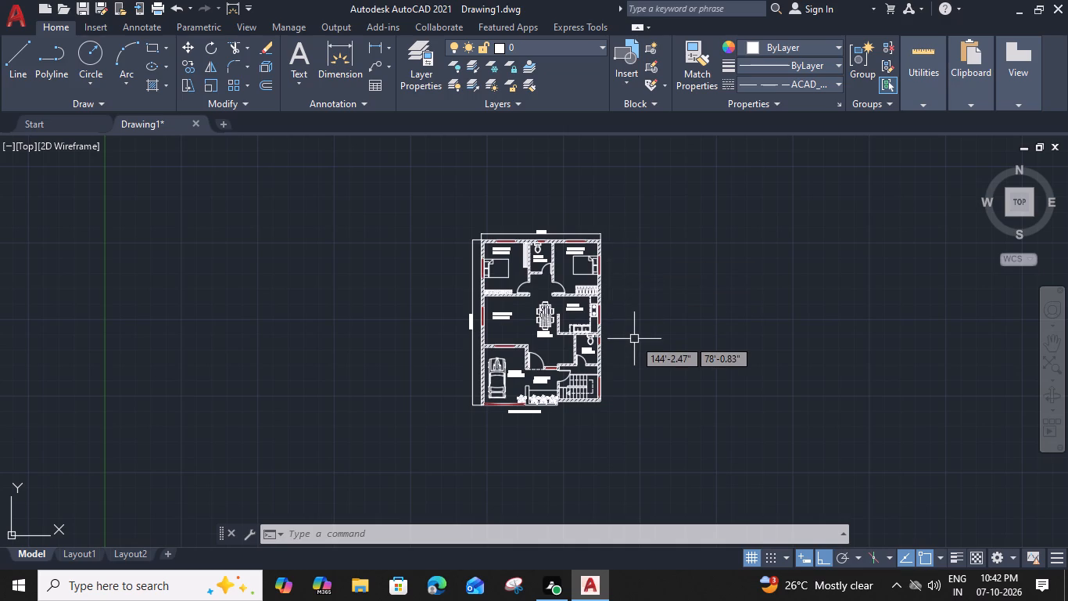
pyautogui.scroll(-1, 634, 339)
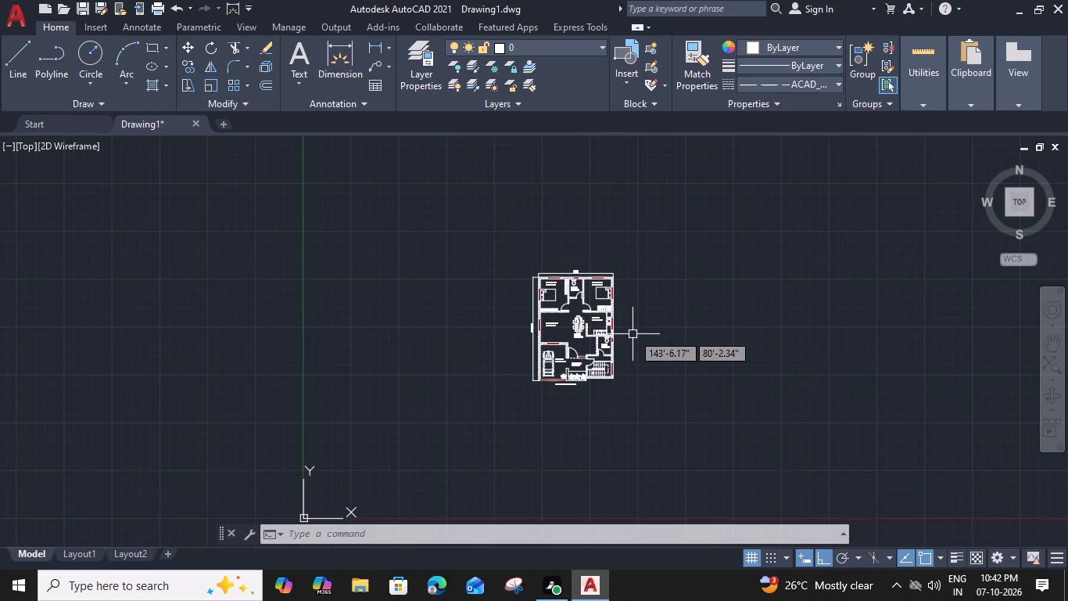
pyautogui.scroll(2, 626, 292)
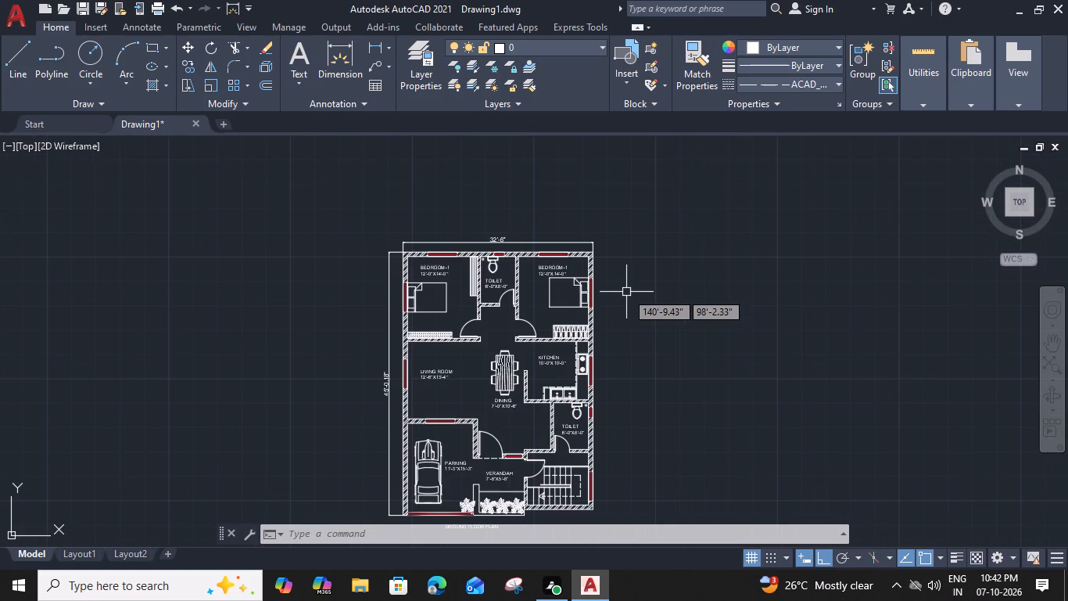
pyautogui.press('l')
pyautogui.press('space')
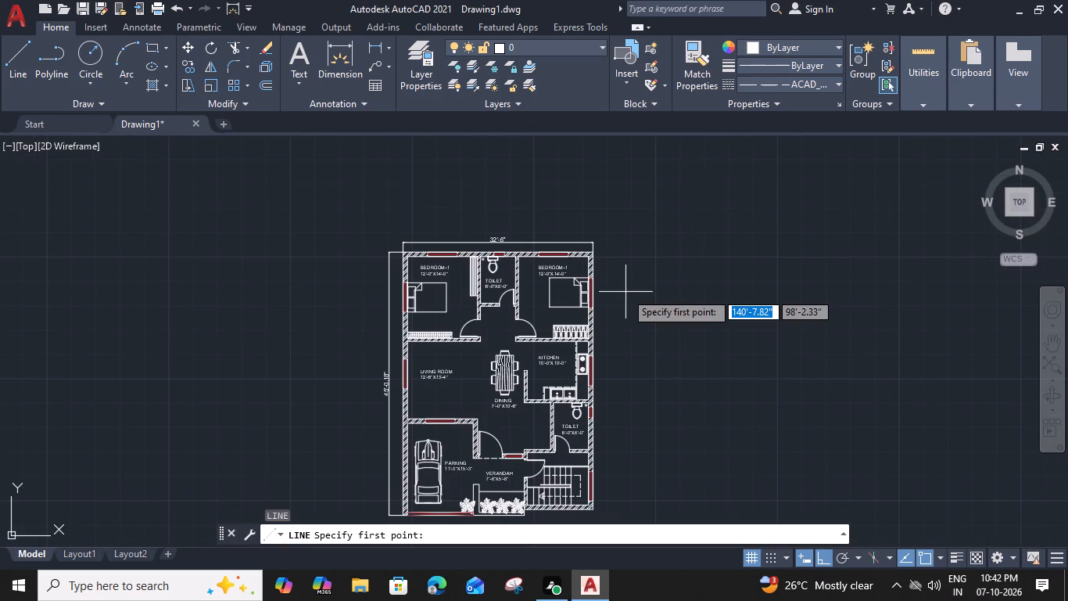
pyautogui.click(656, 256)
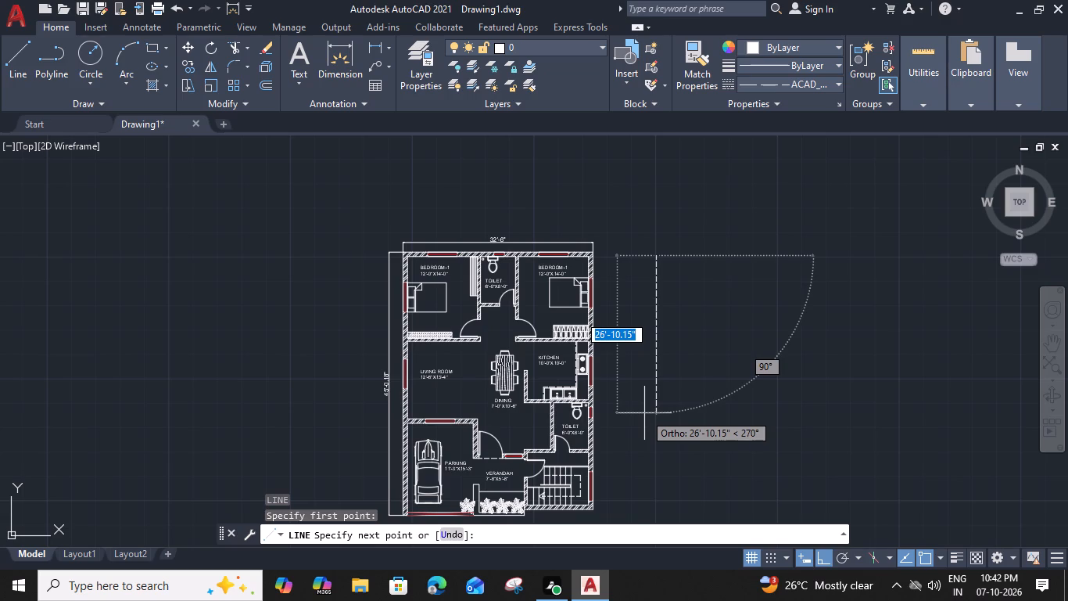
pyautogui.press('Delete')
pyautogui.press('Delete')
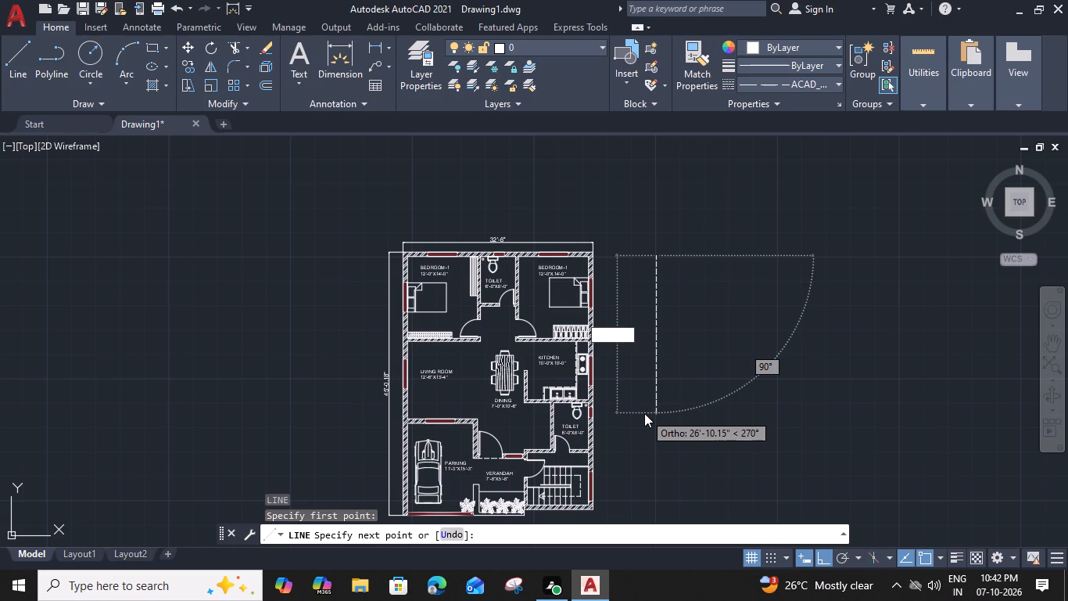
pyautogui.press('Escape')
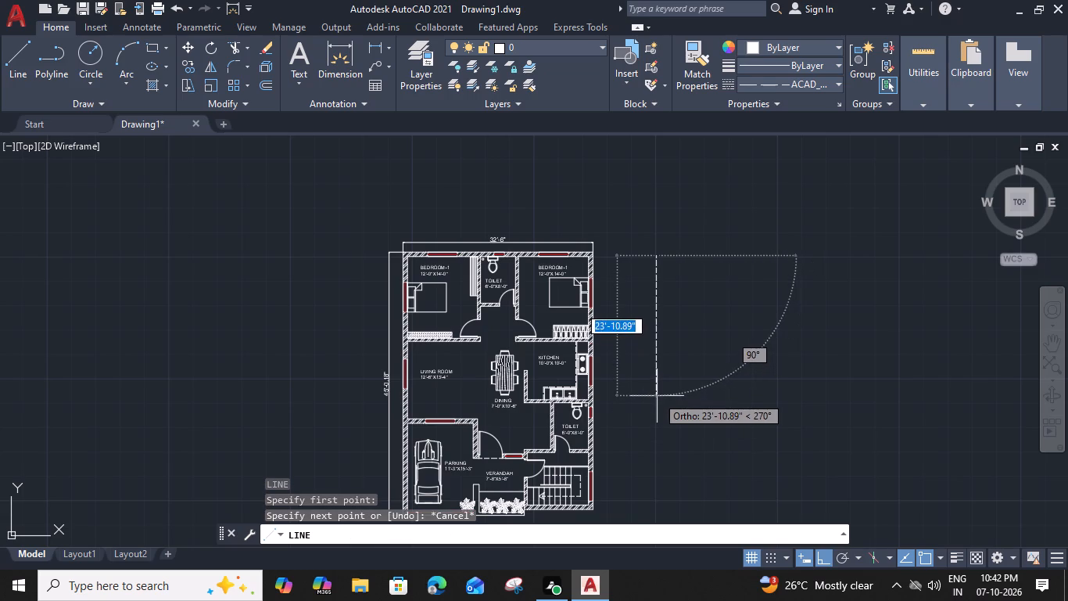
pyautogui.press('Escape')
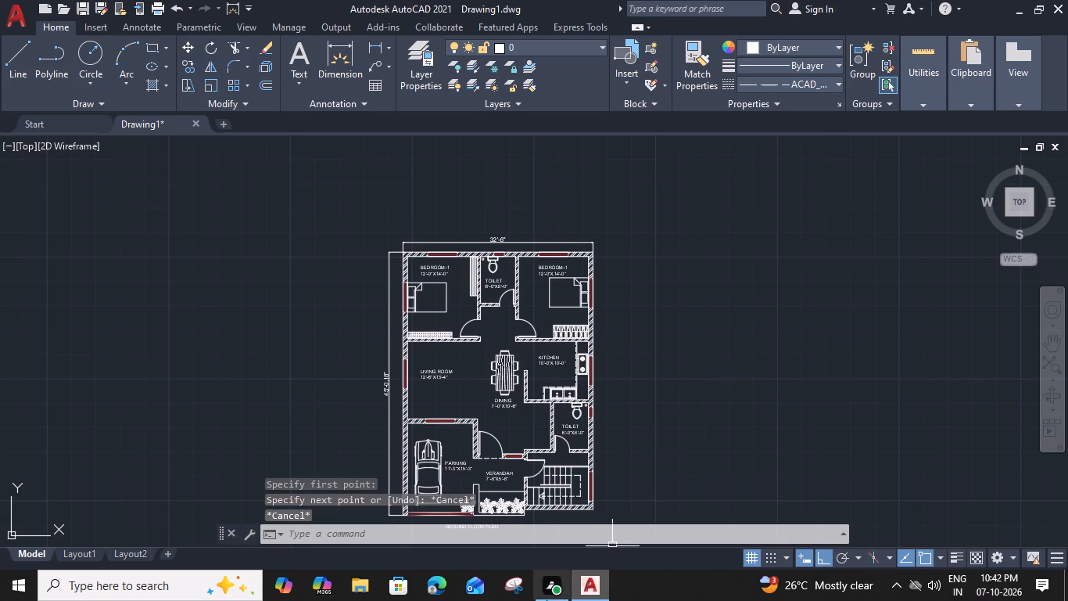
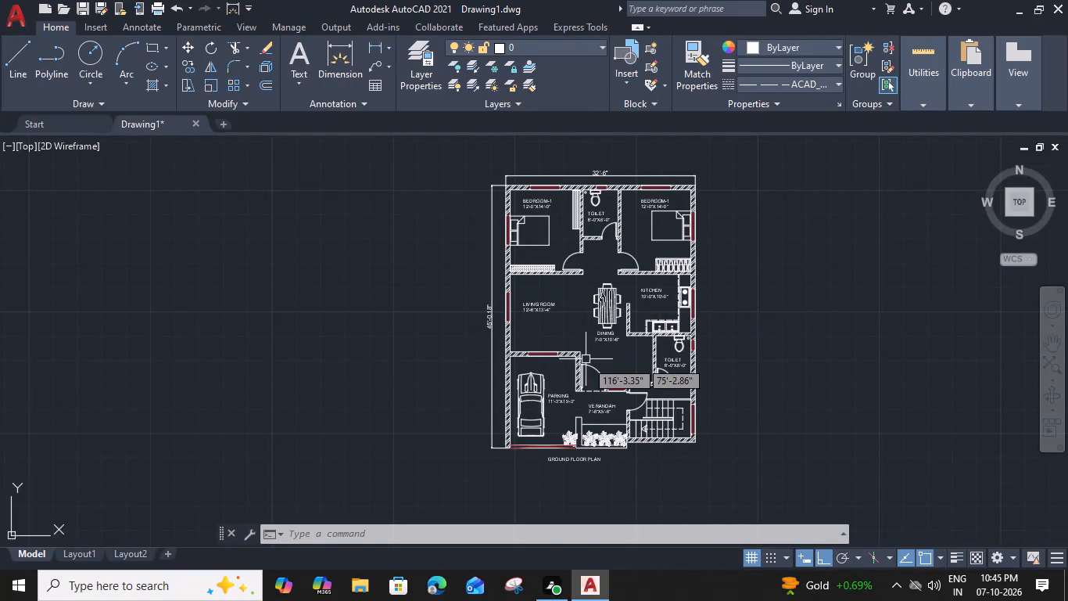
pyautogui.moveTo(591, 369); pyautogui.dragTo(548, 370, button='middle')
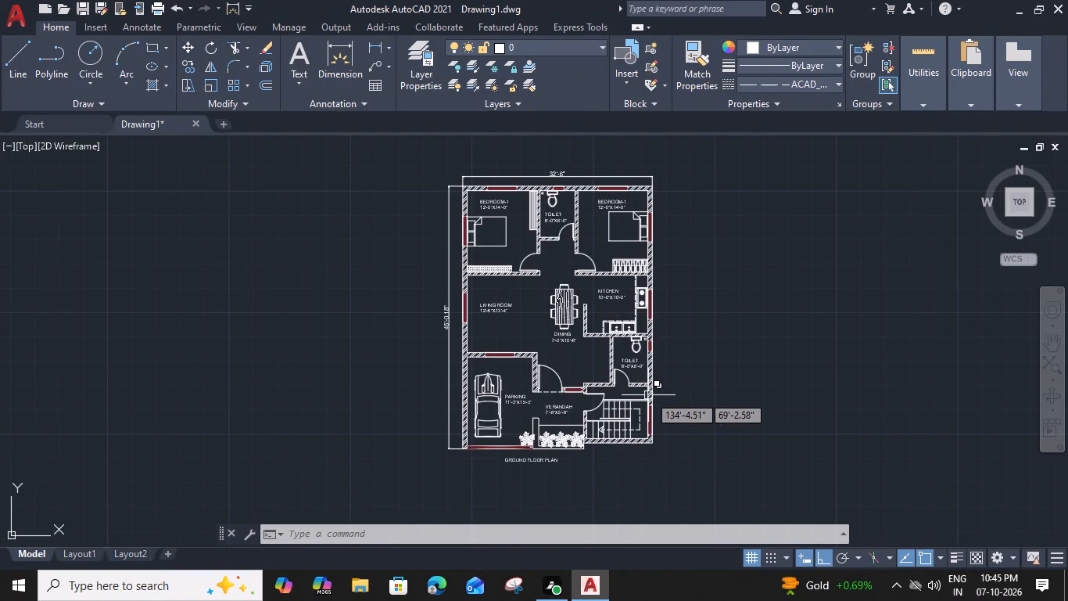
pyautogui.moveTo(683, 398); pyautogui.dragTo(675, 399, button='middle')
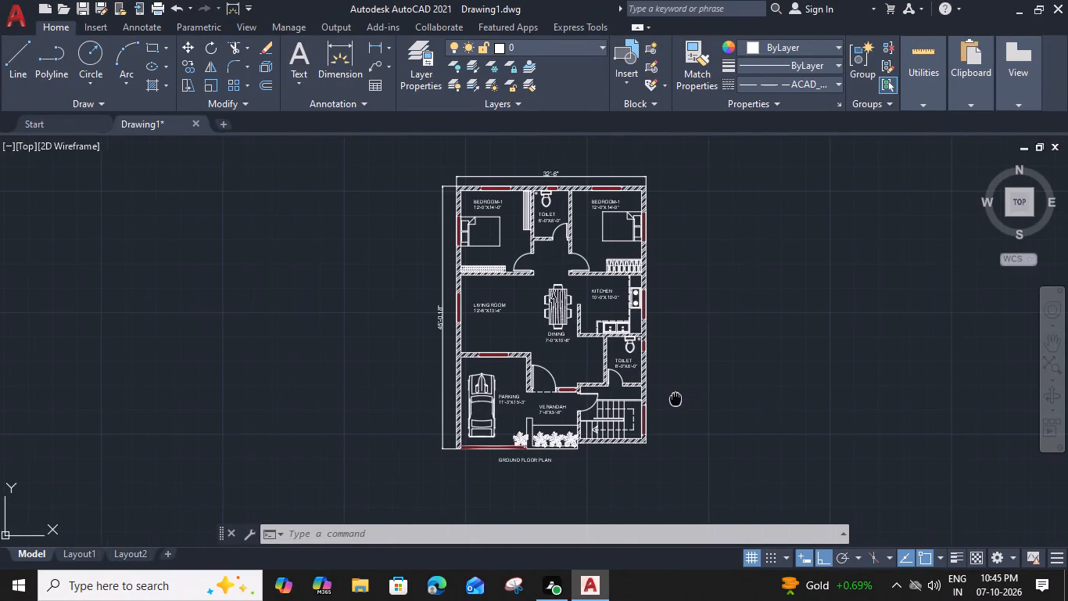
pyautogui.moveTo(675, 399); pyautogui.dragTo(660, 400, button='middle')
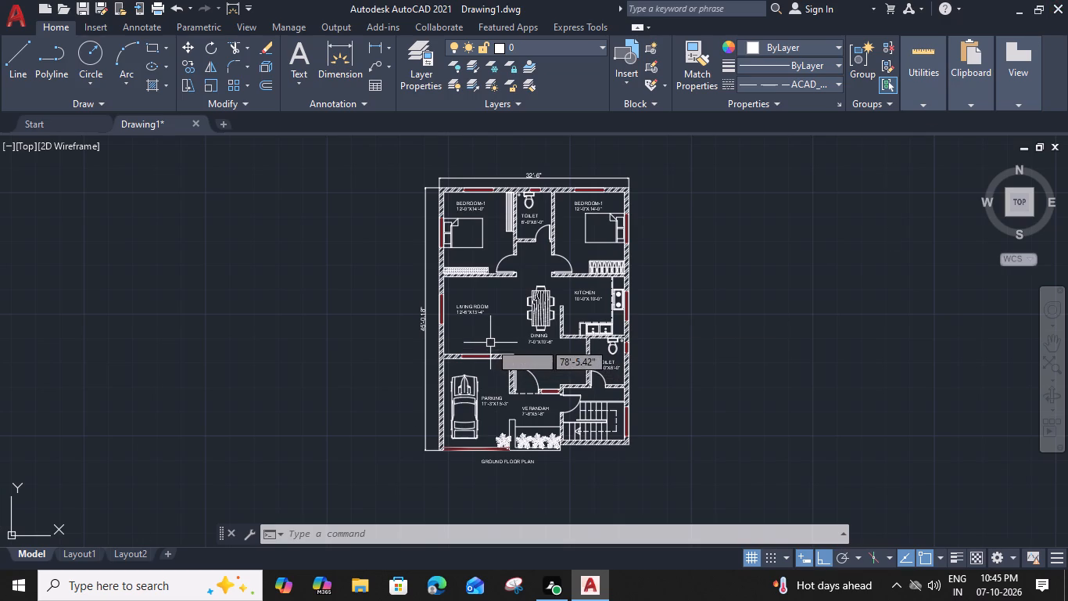
# Save the drawing in the Documents folder under the file name Drawing111.
pyautogui.hotkey('ctrl', 's')
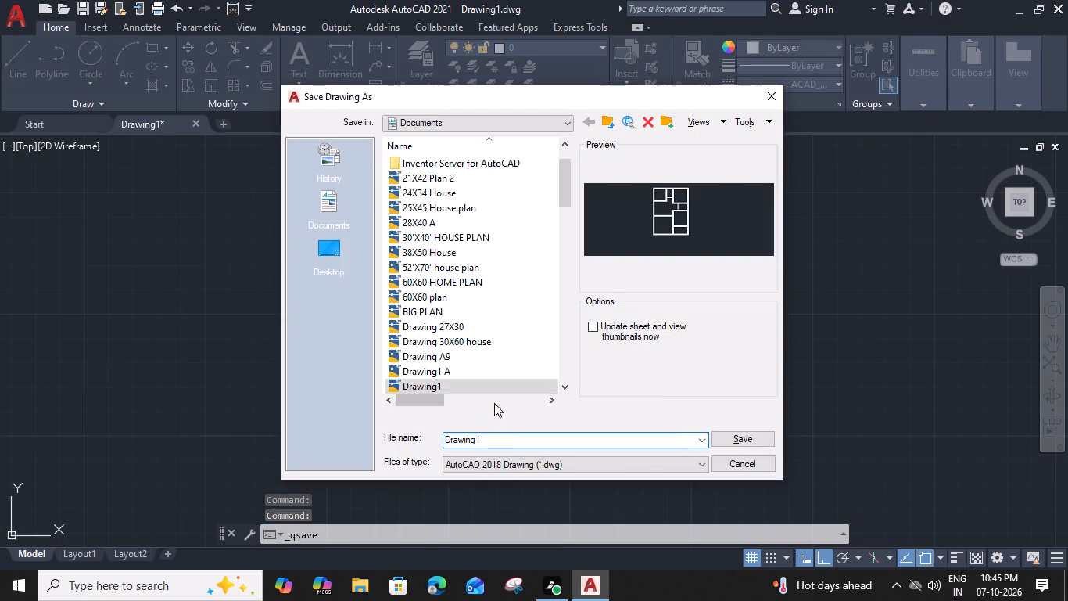
pyautogui.click(482, 441)
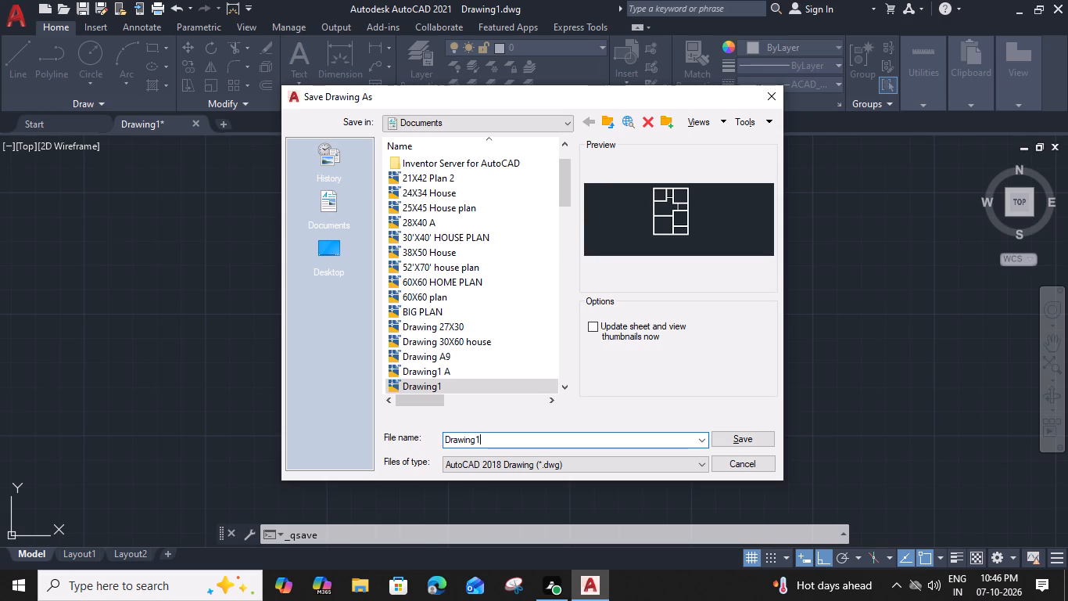
pyautogui.press('BackSpace')
pyautogui.write('00')
pyautogui.press('0')
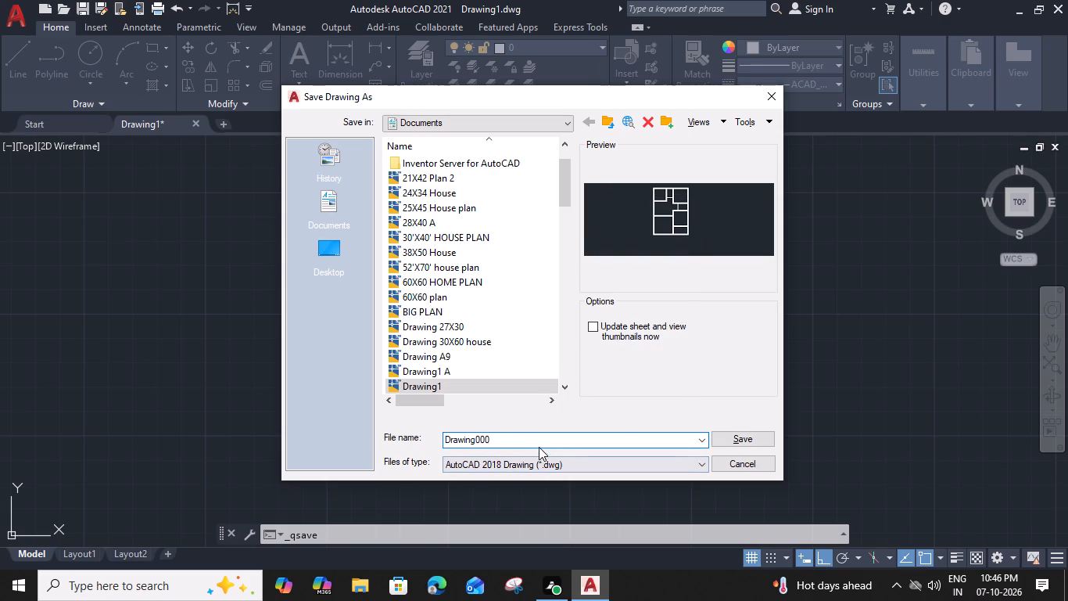
pyautogui.press('BackSpace')
pyautogui.press('BackSpace')
pyautogui.press('BackSpace')
pyautogui.write('11')
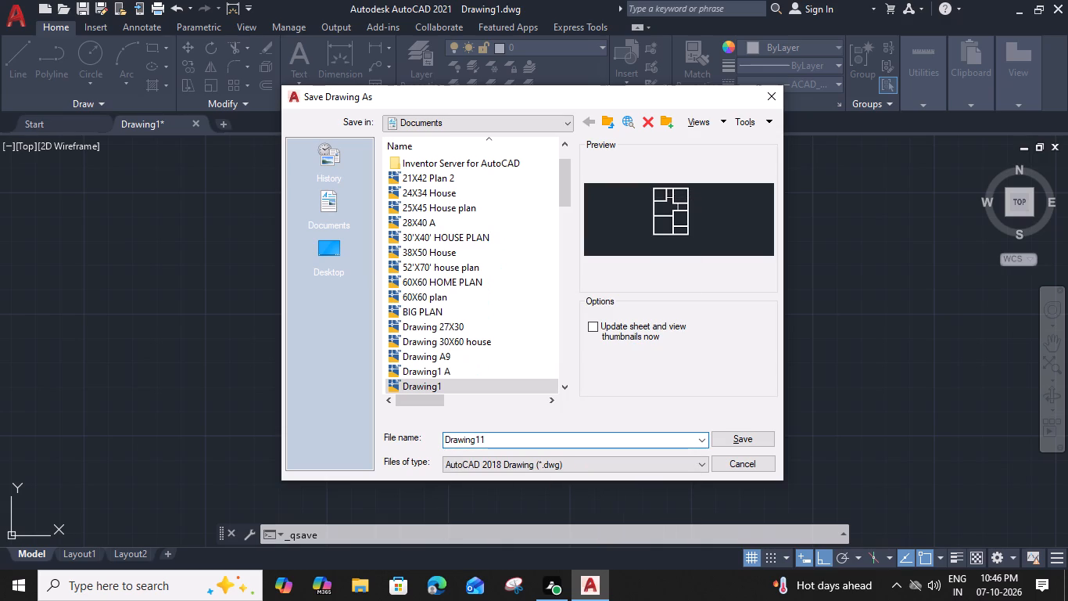
pyautogui.press('1')
pyautogui.click(740, 441)
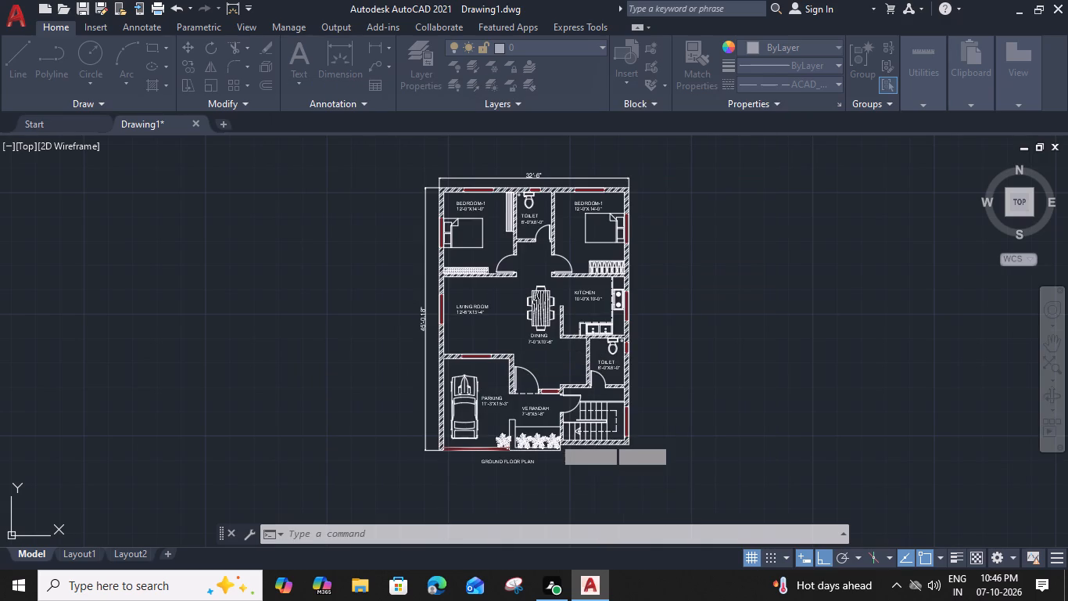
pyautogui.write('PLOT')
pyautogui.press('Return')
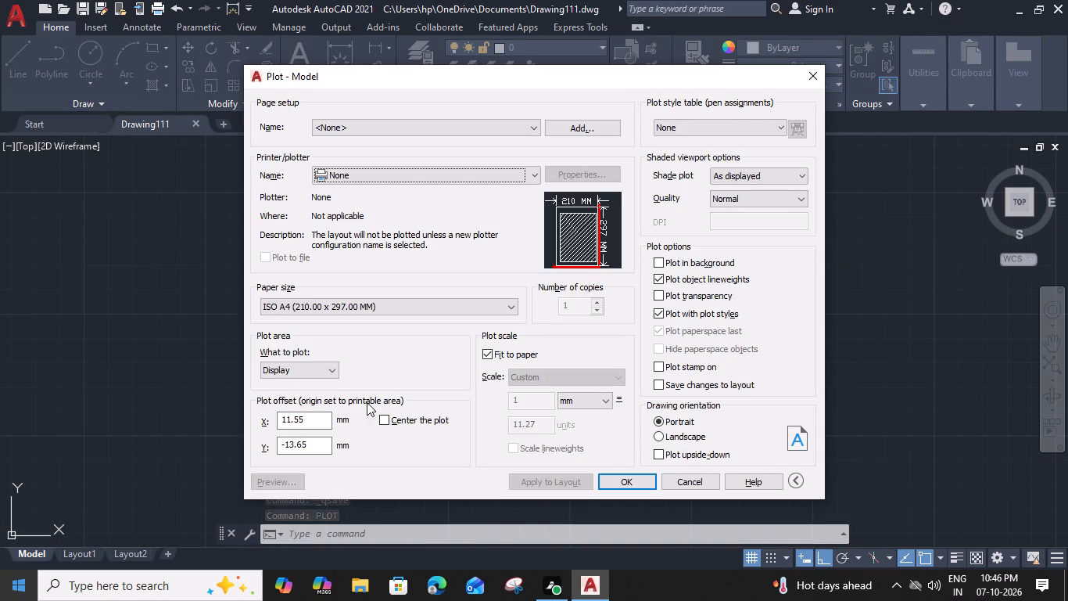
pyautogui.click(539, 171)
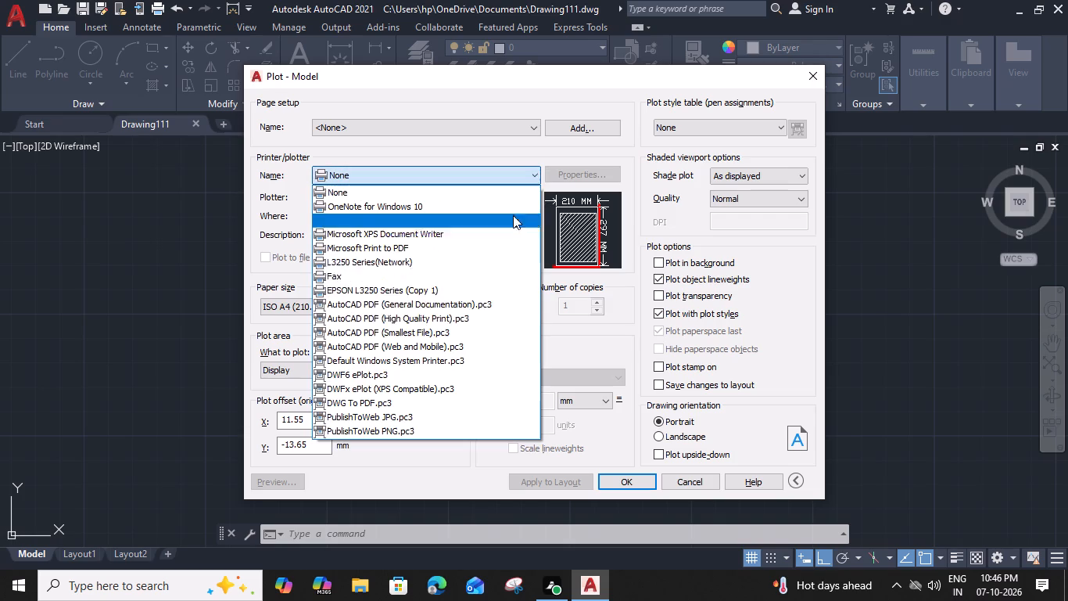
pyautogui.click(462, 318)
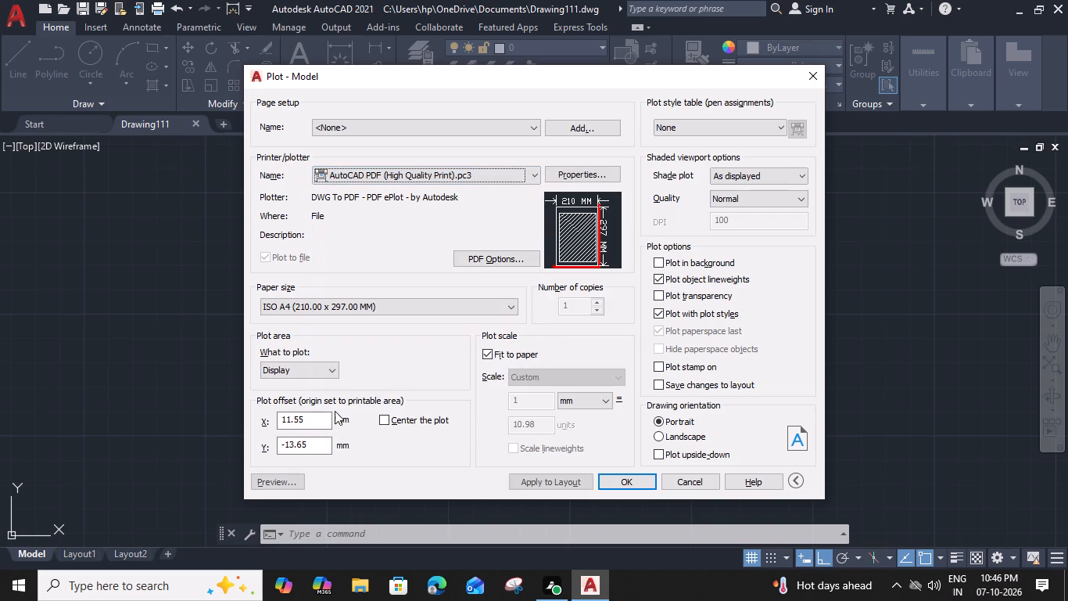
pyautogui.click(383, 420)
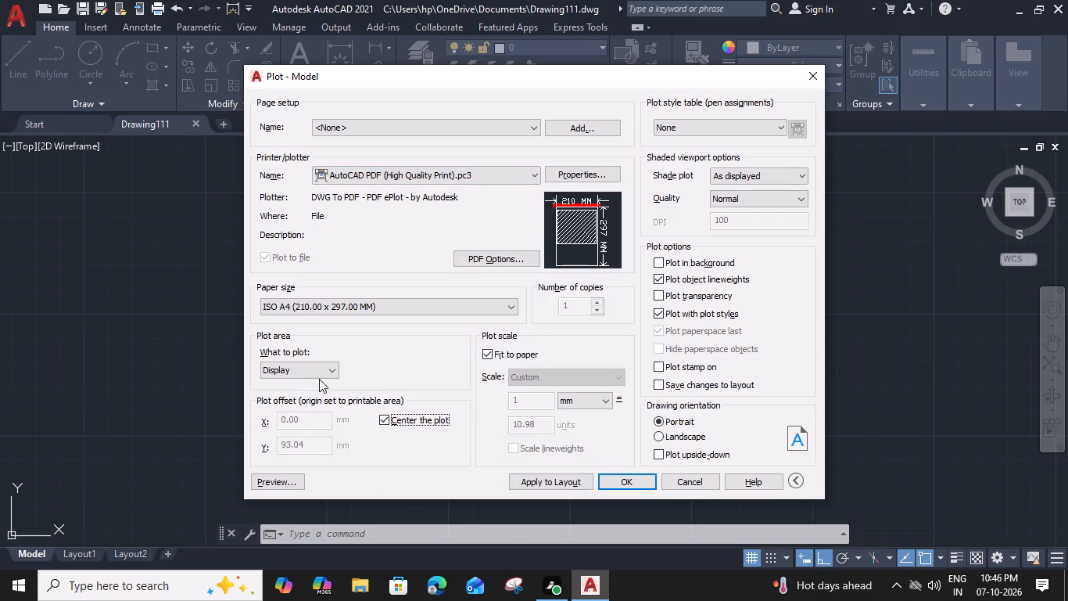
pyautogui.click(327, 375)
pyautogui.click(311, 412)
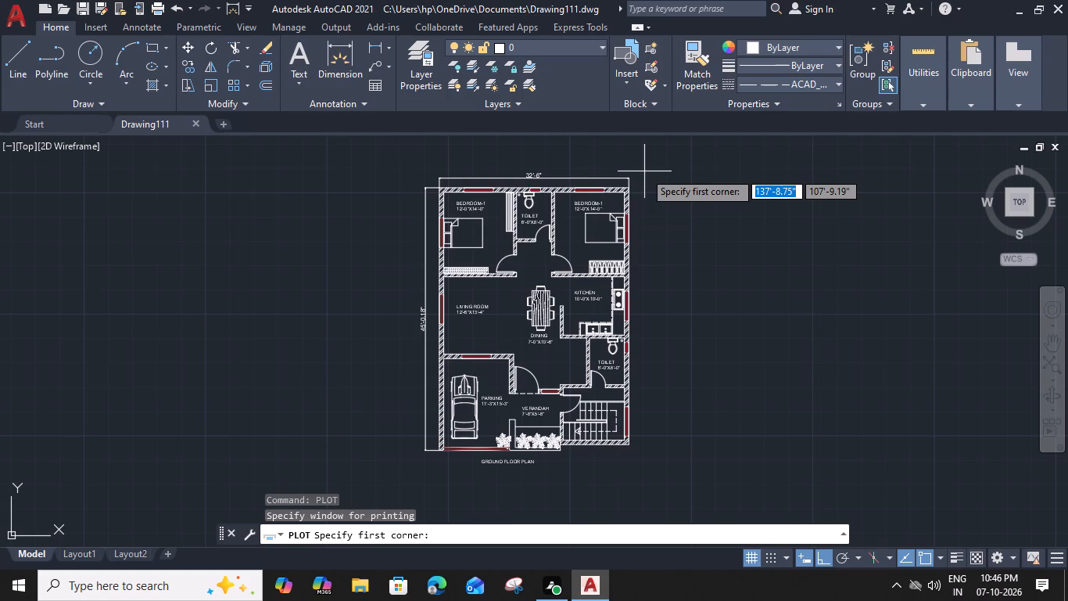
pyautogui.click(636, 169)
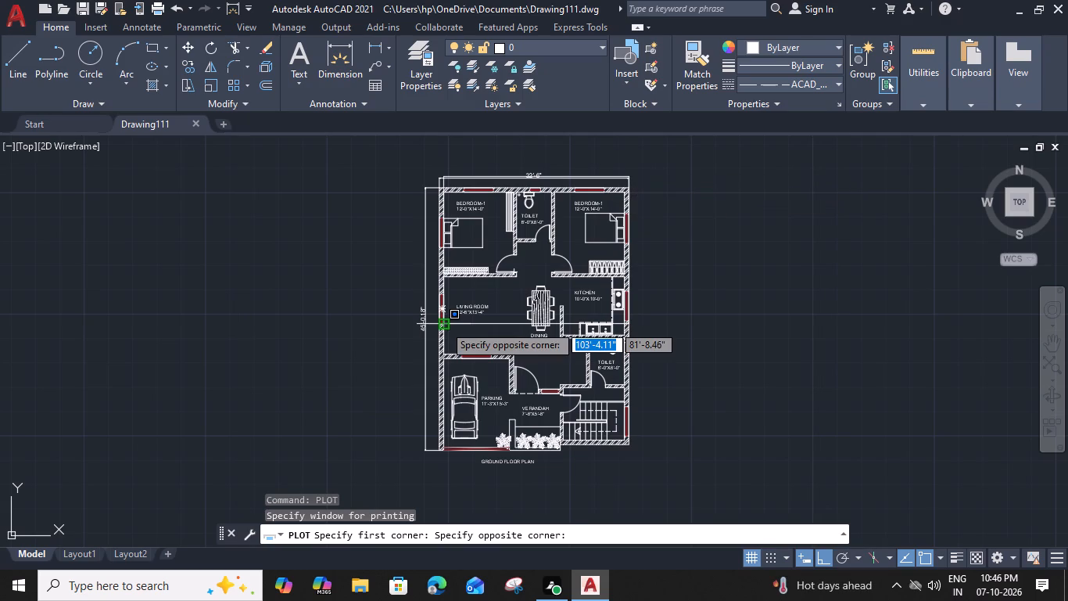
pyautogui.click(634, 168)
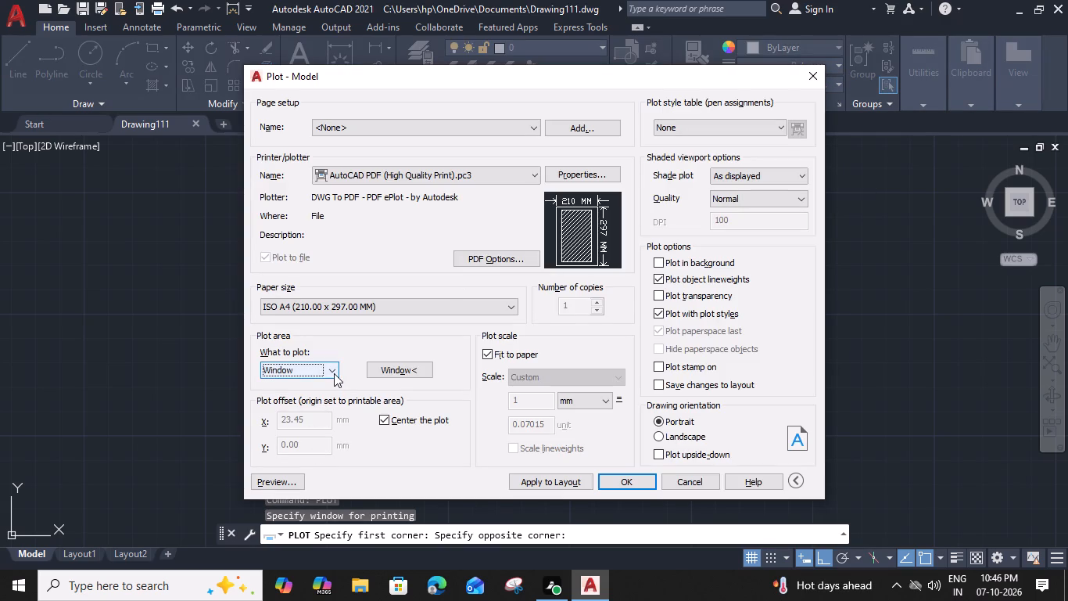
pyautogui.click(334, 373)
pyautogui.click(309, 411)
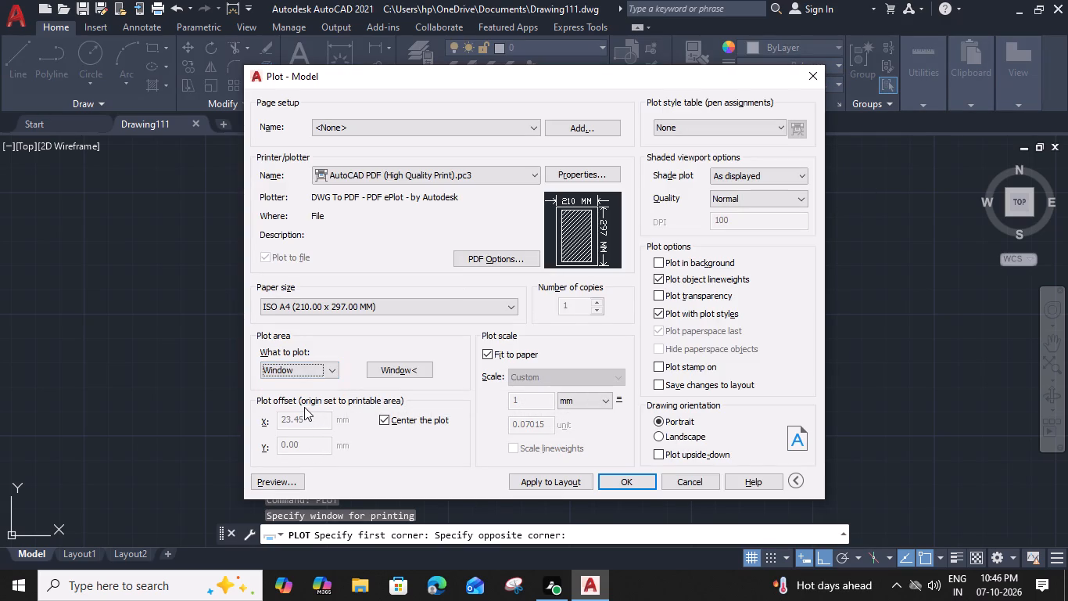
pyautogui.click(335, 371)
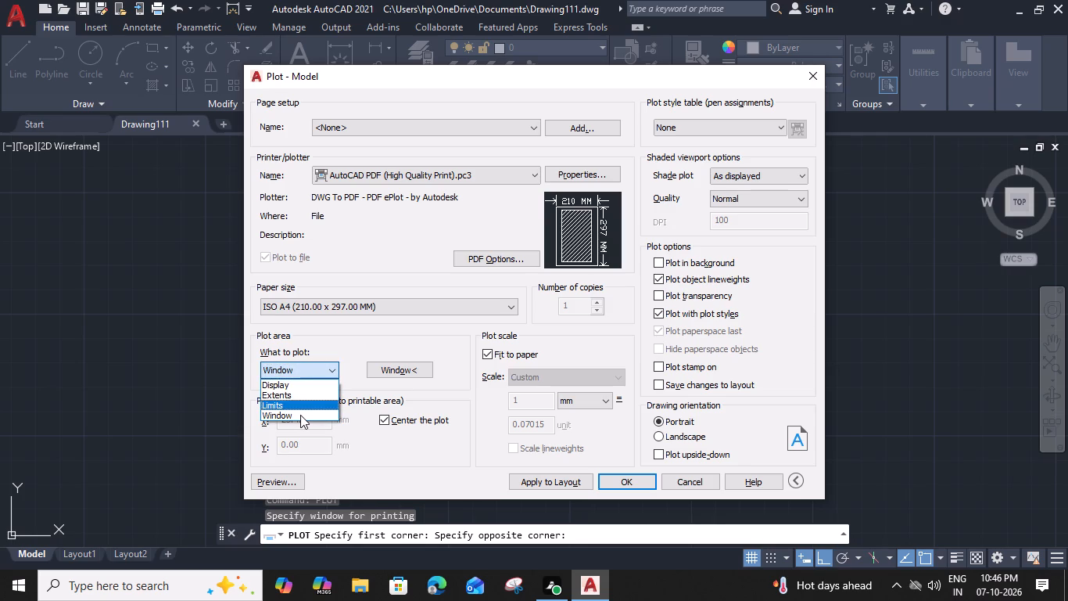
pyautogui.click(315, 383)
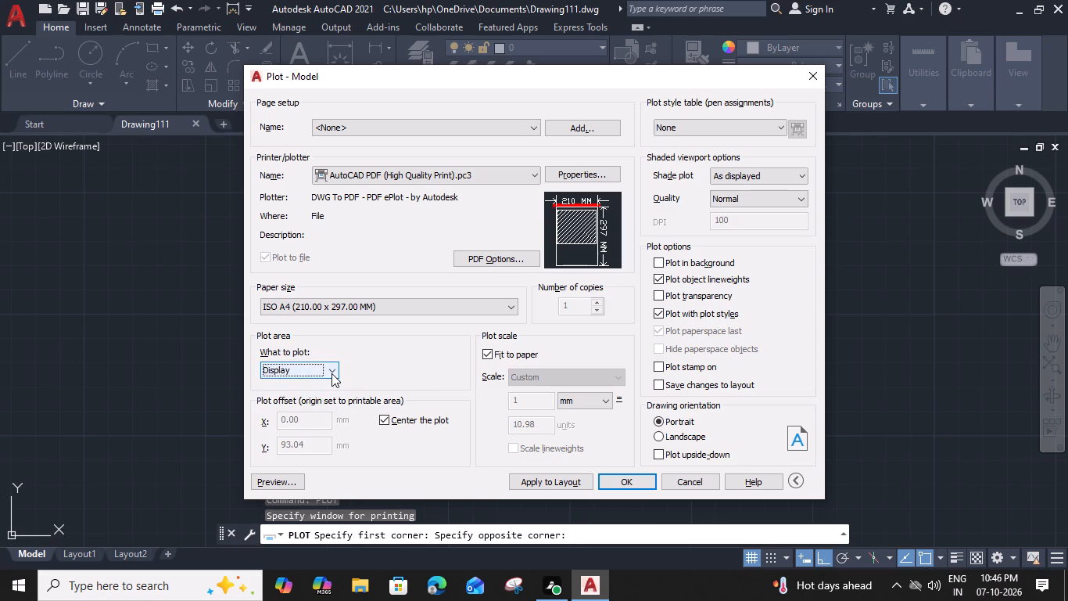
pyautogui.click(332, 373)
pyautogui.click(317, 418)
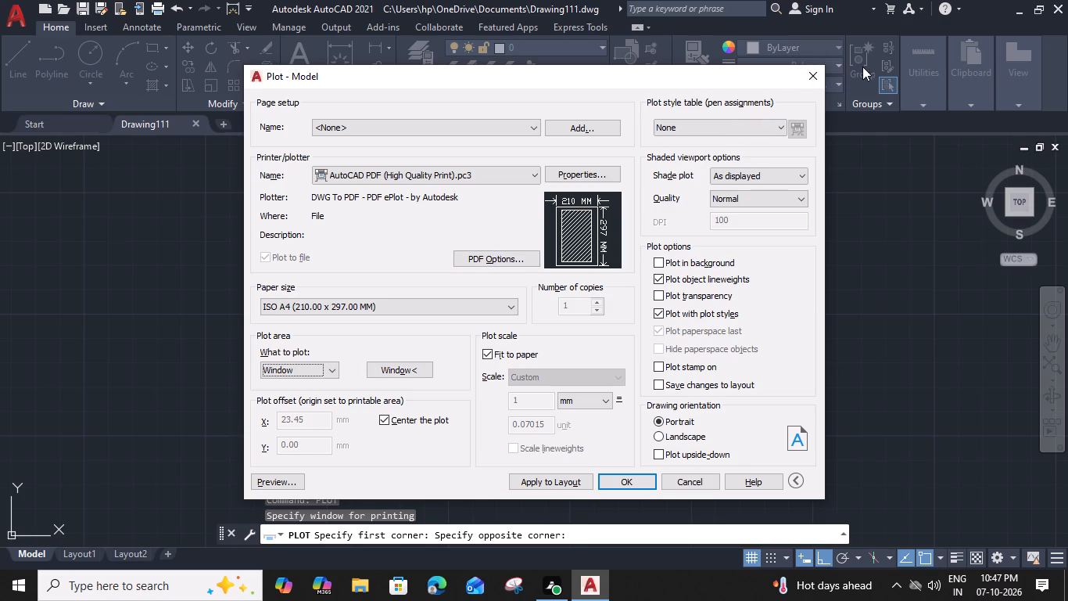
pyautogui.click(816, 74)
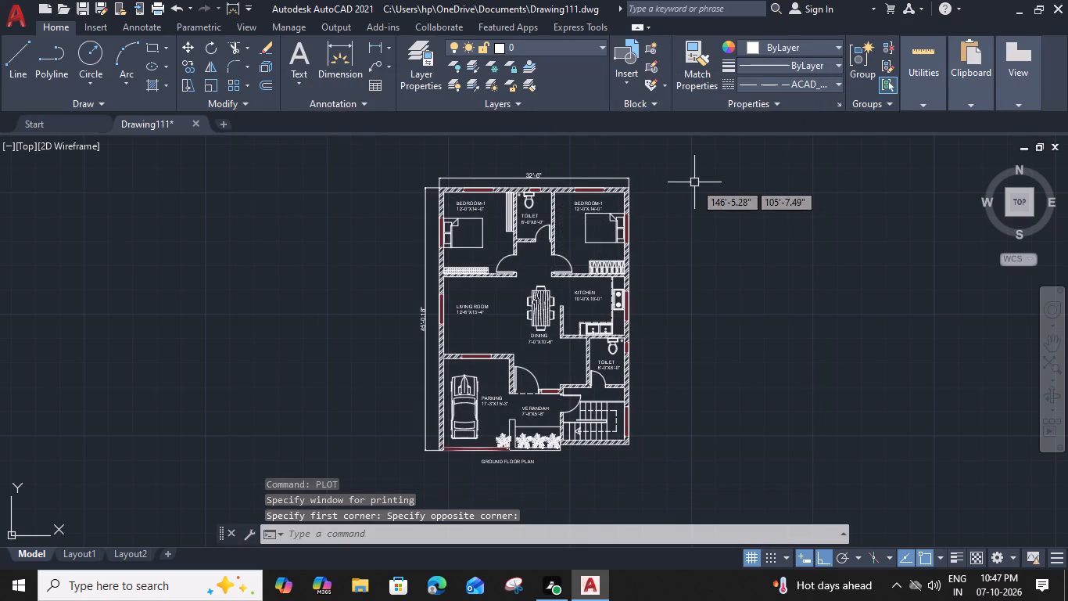
# Set up a centred plot with AutoCAD PDF (High Quality Print).pc3, using a window around the whole floor plan, its dimensions and title.
pyautogui.write('PLOT')
pyautogui.press('space')
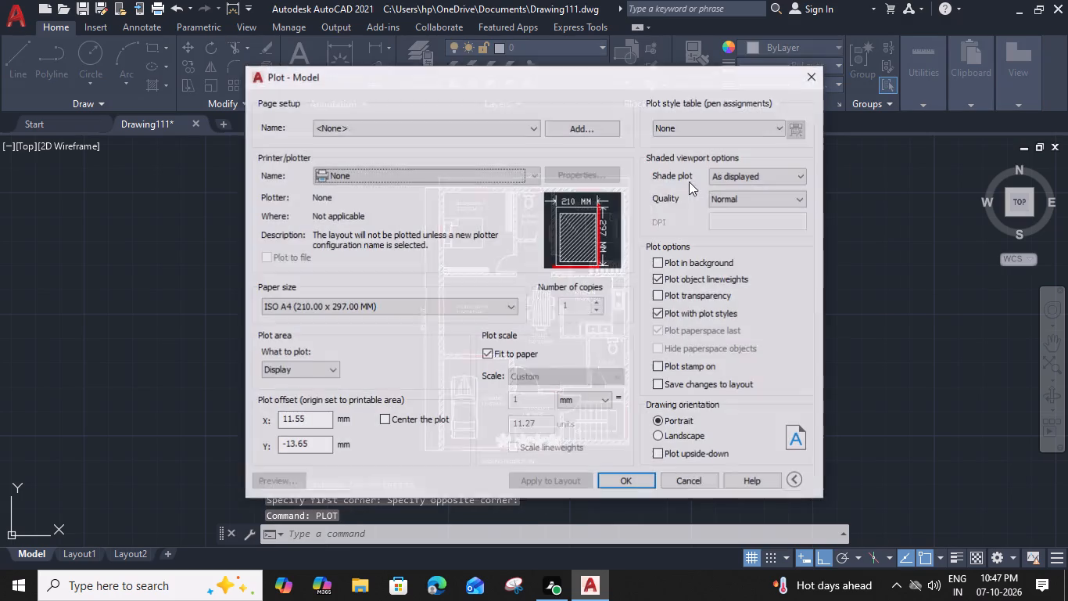
pyautogui.click(532, 180)
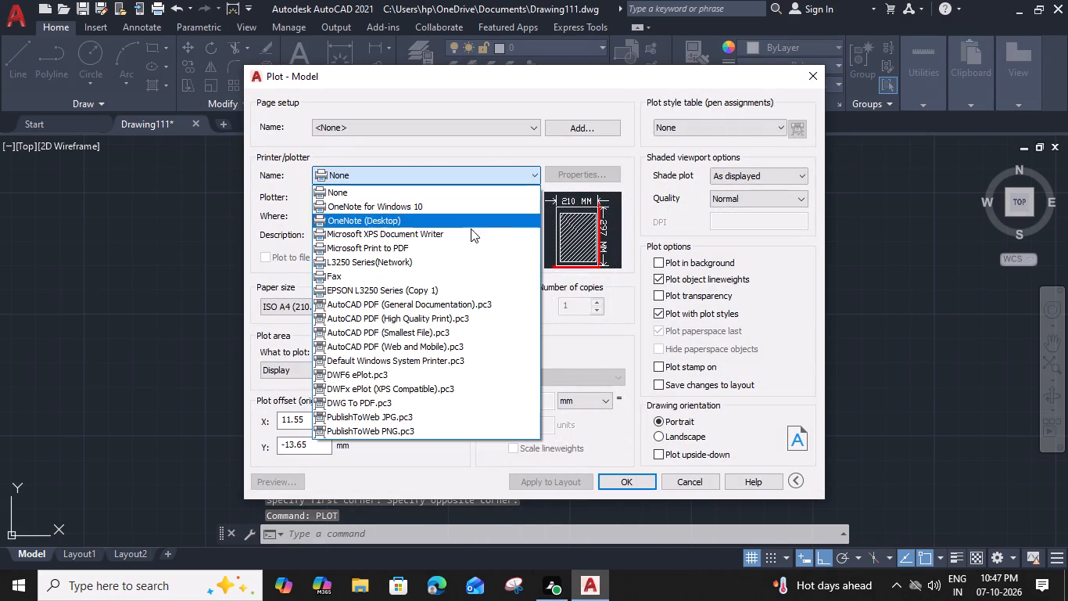
pyautogui.click(455, 316)
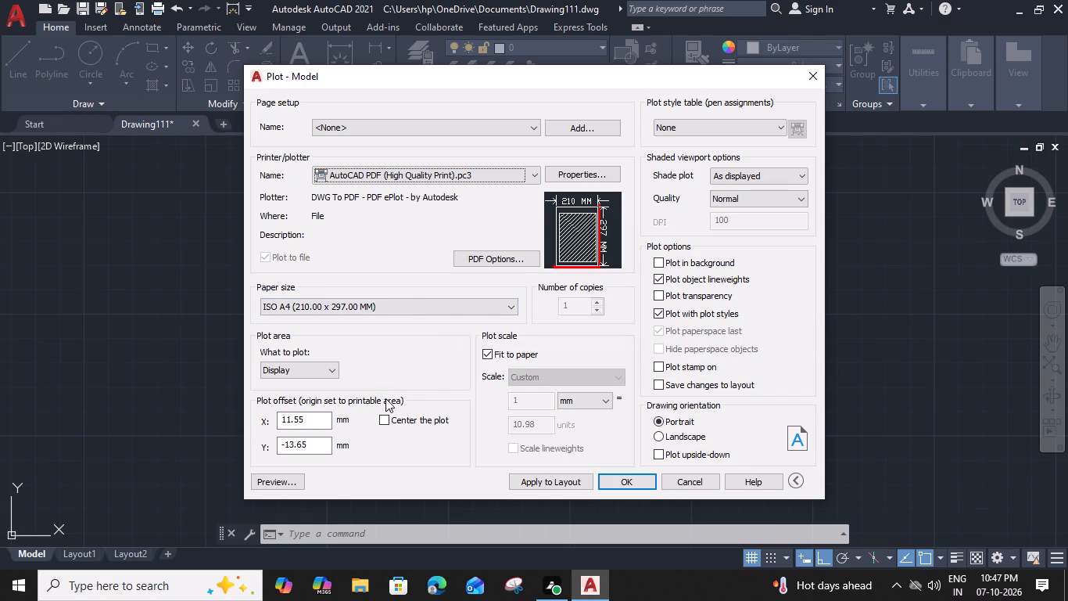
pyautogui.click(382, 420)
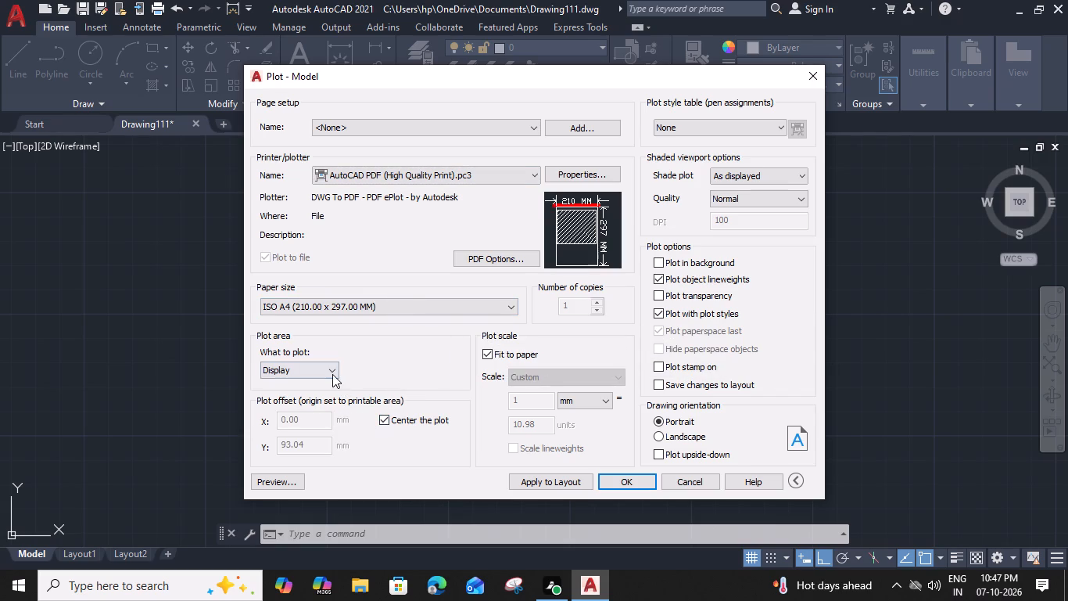
pyautogui.click(332, 374)
pyautogui.click(321, 416)
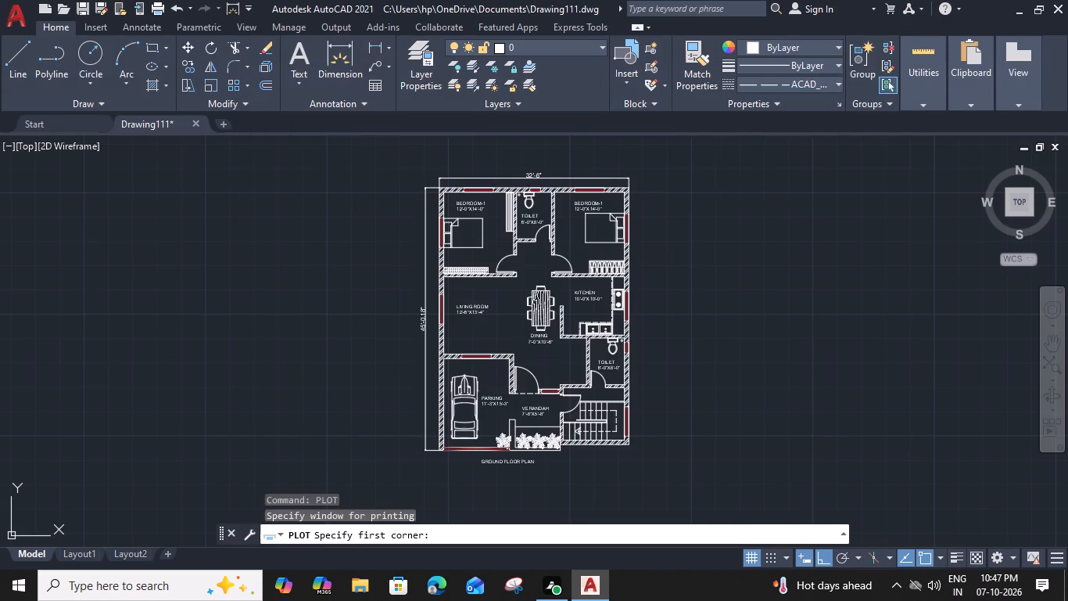
pyautogui.click(643, 161)
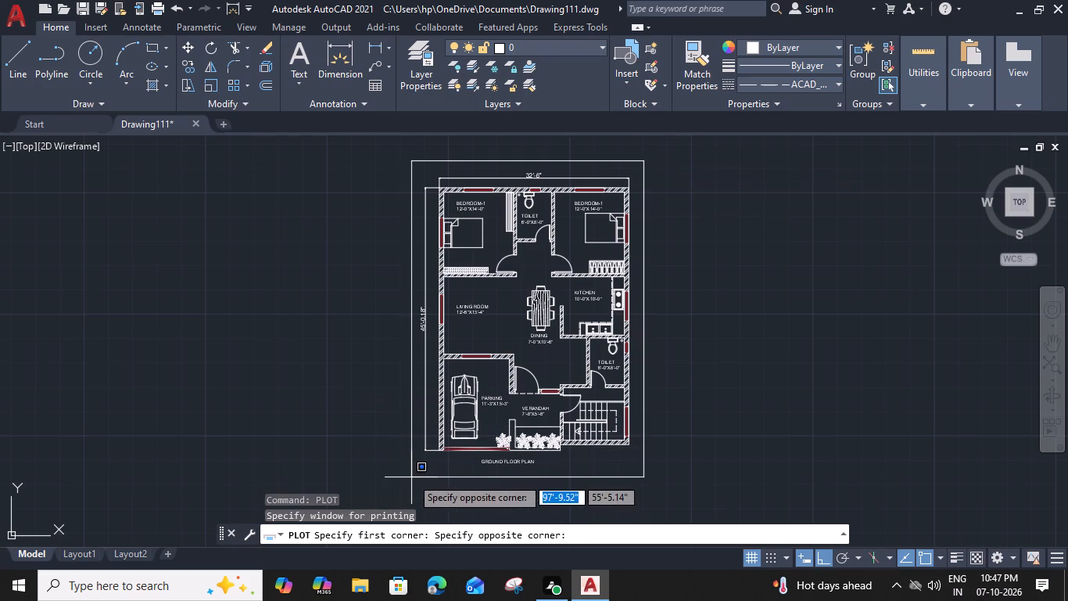
pyautogui.click(411, 477)
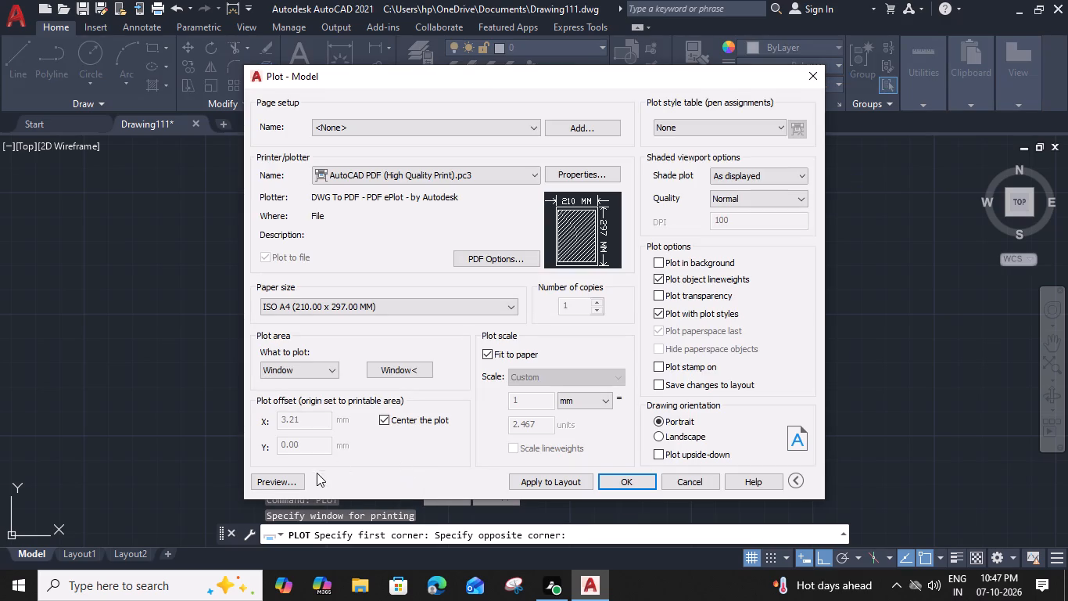
# Preview the plot to check how the floor plan sits on the A4 sheet.
pyautogui.click(286, 486)
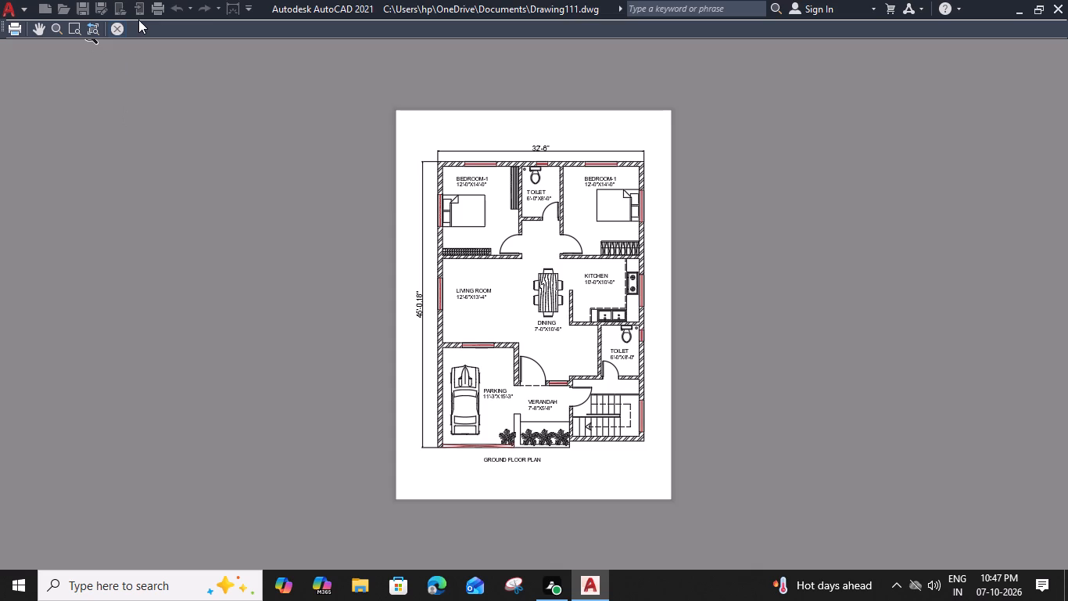
pyautogui.click(120, 24)
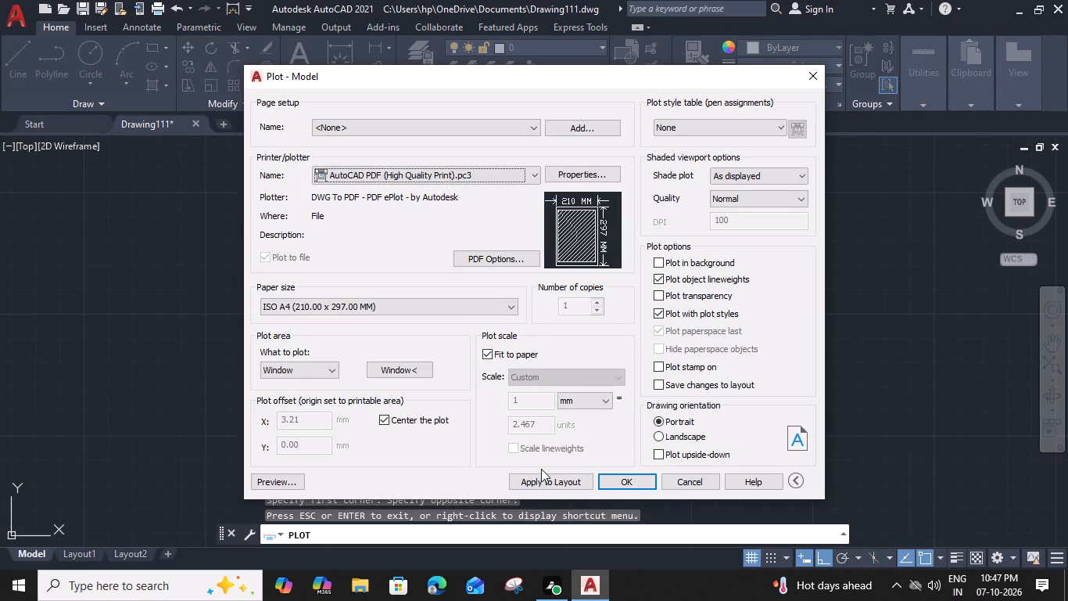
# Plot the floor plan to a PDF named Drawing111-Model.pdf in the Documents folder.
pyautogui.click(628, 479)
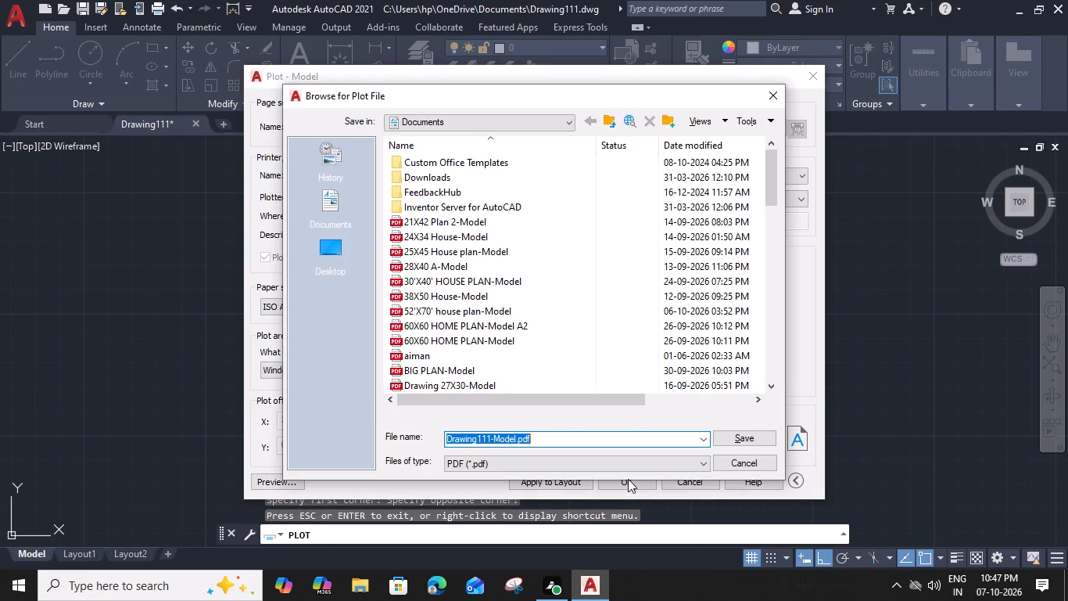
pyautogui.click(731, 437)
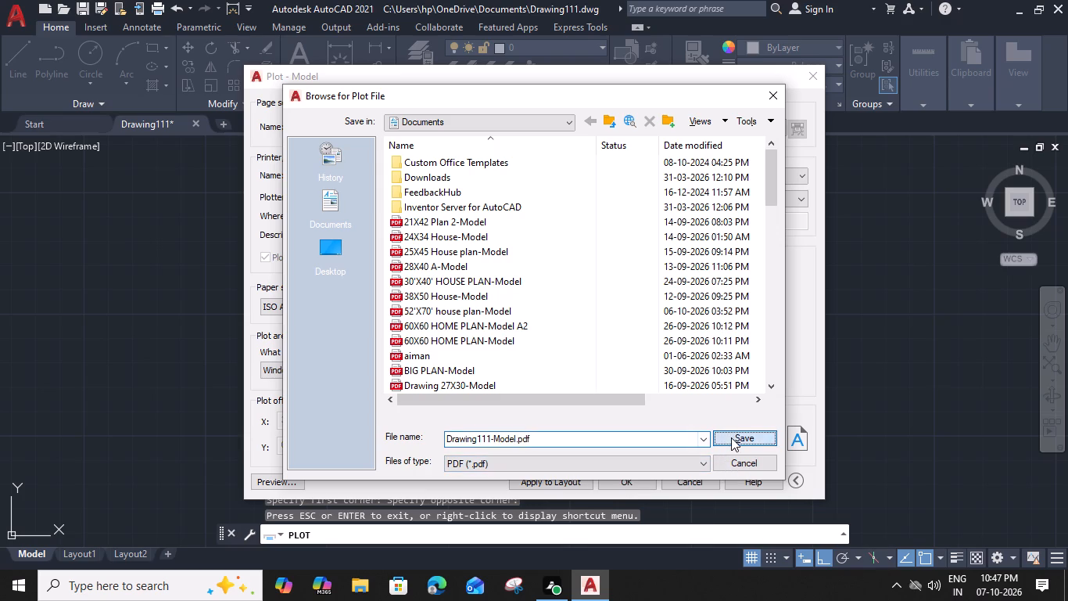